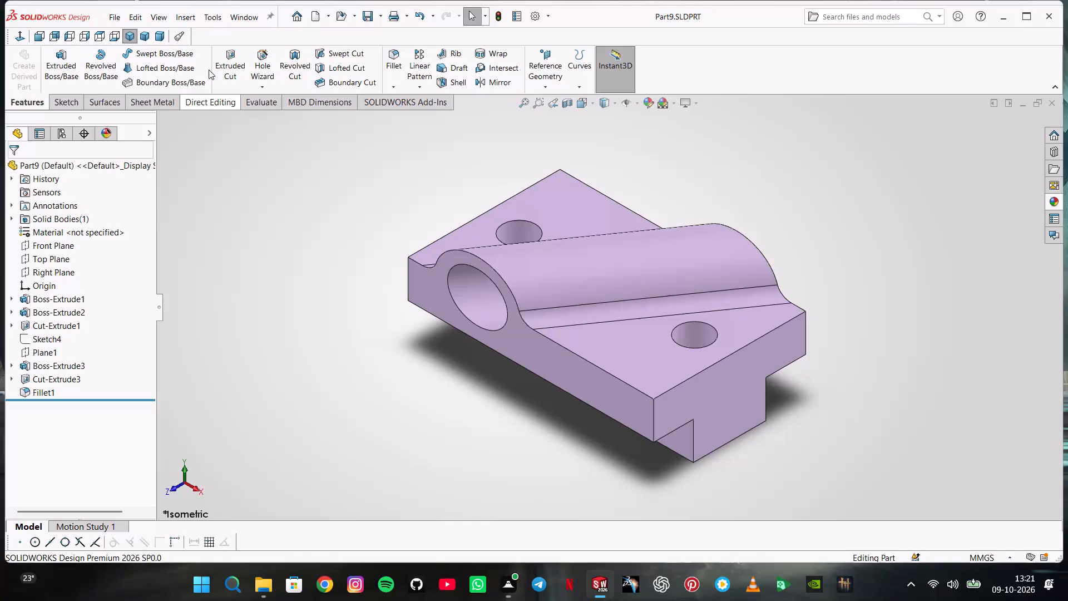
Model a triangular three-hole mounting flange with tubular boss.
Create a new part document.
click(117, 11)
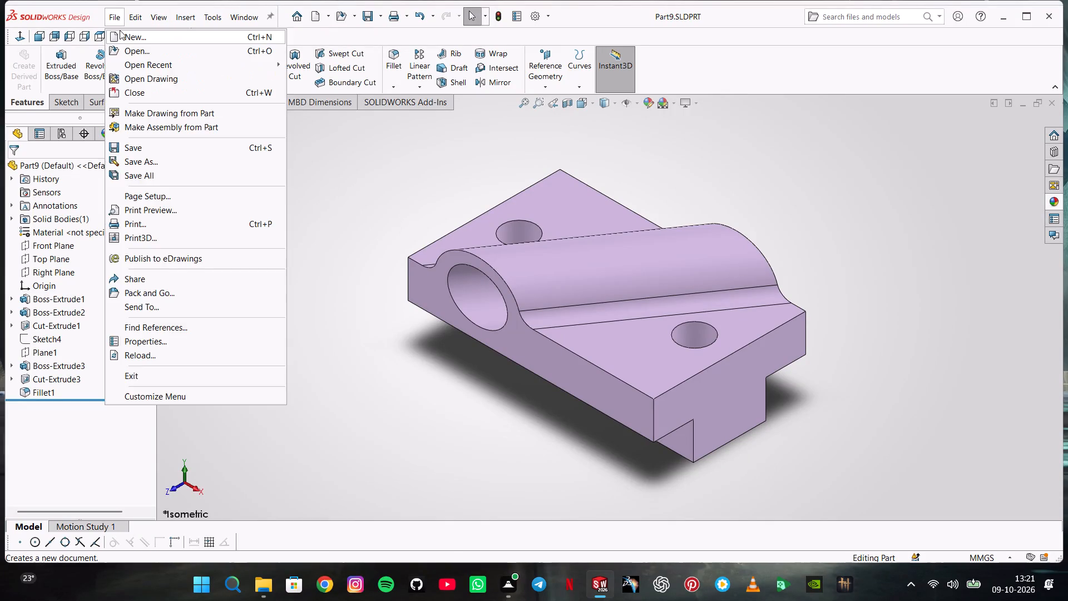
click(121, 31)
click(459, 436)
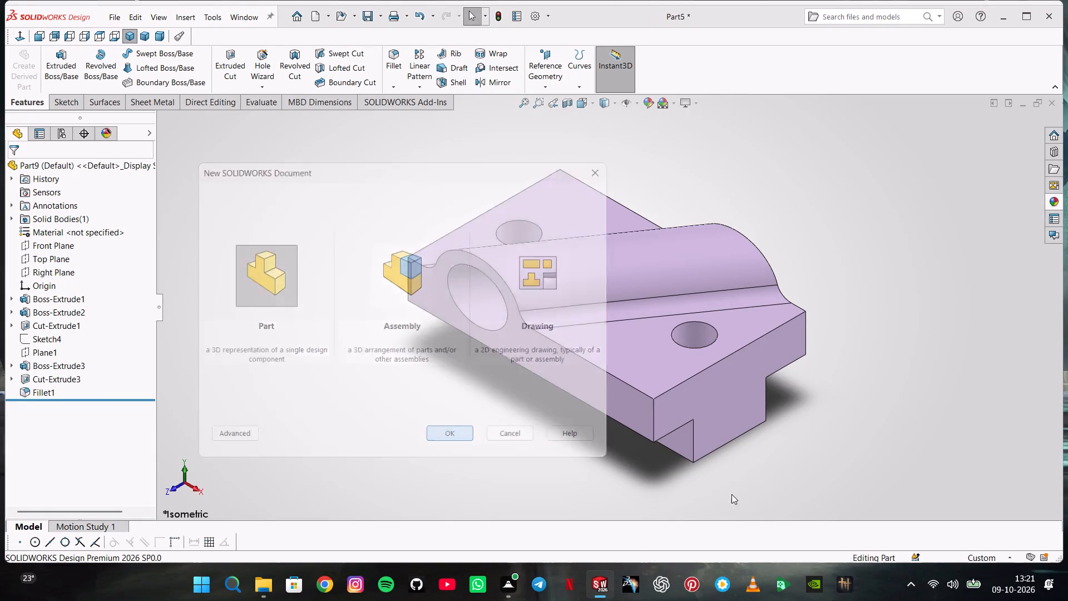
Set the new part's unit system to MMGS.
click(975, 551)
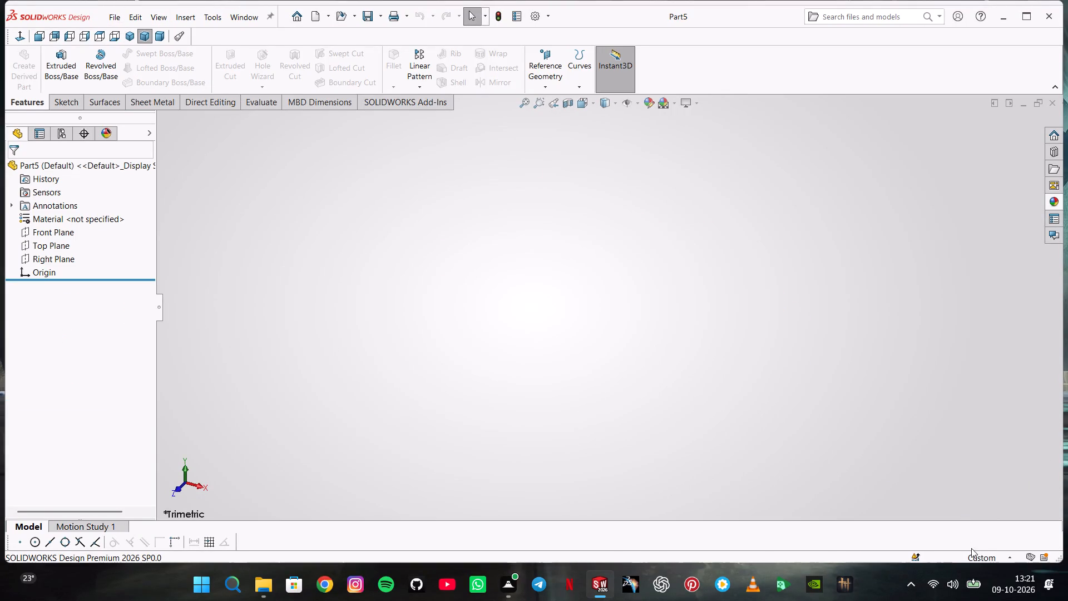
double_click(973, 550)
click(974, 493)
On the Front Plane, sketch two concentric circles about 68 mm above the origin, with radii of about 14.4 mm and 43.7 mm.
click(61, 234)
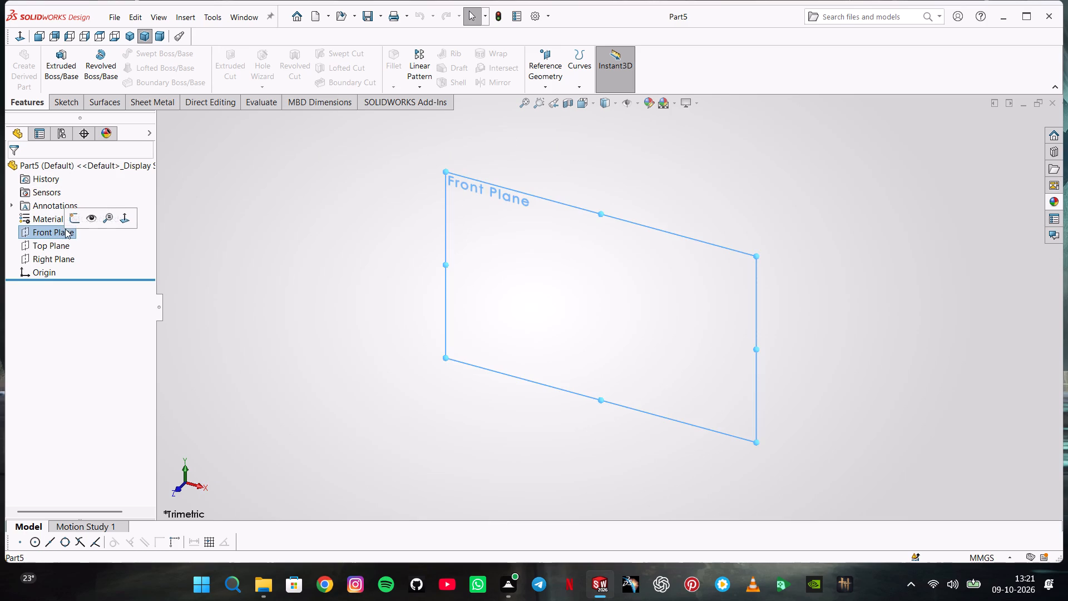
click(68, 224)
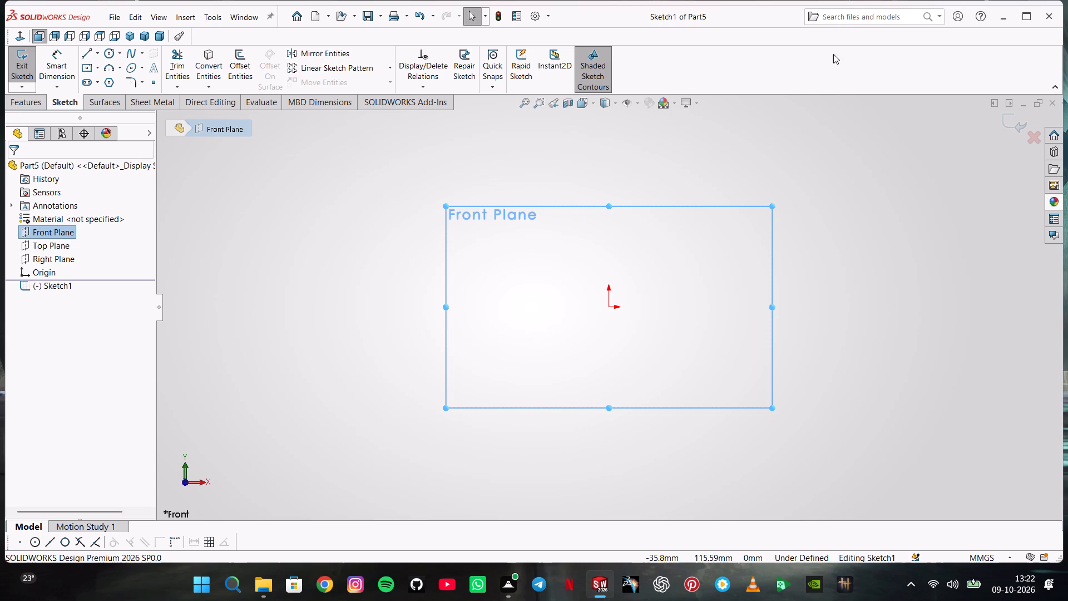
click(105, 56)
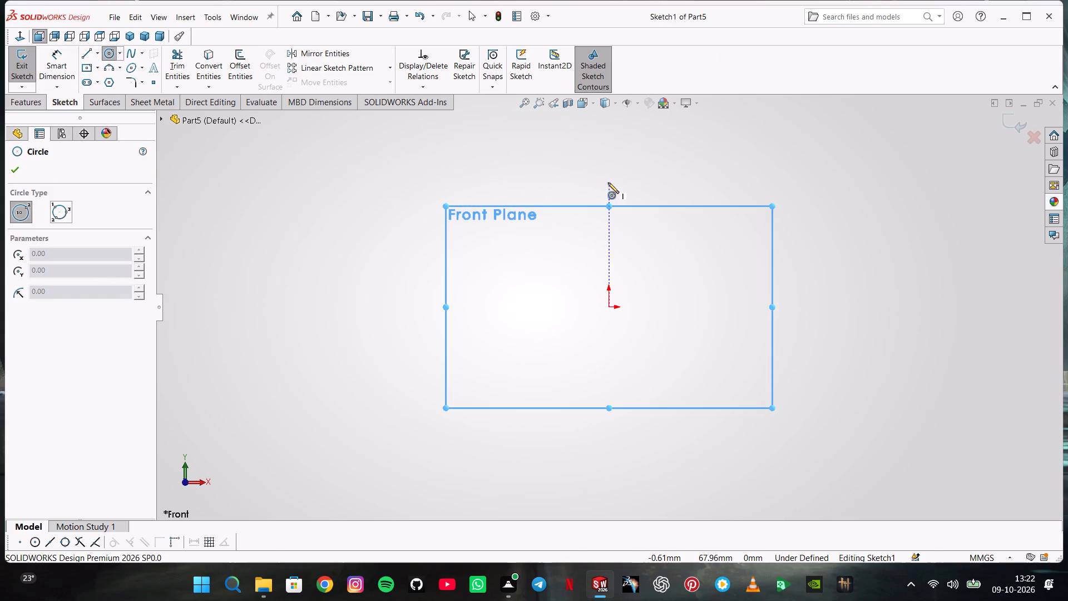
click(609, 183)
click(634, 193)
click(610, 183)
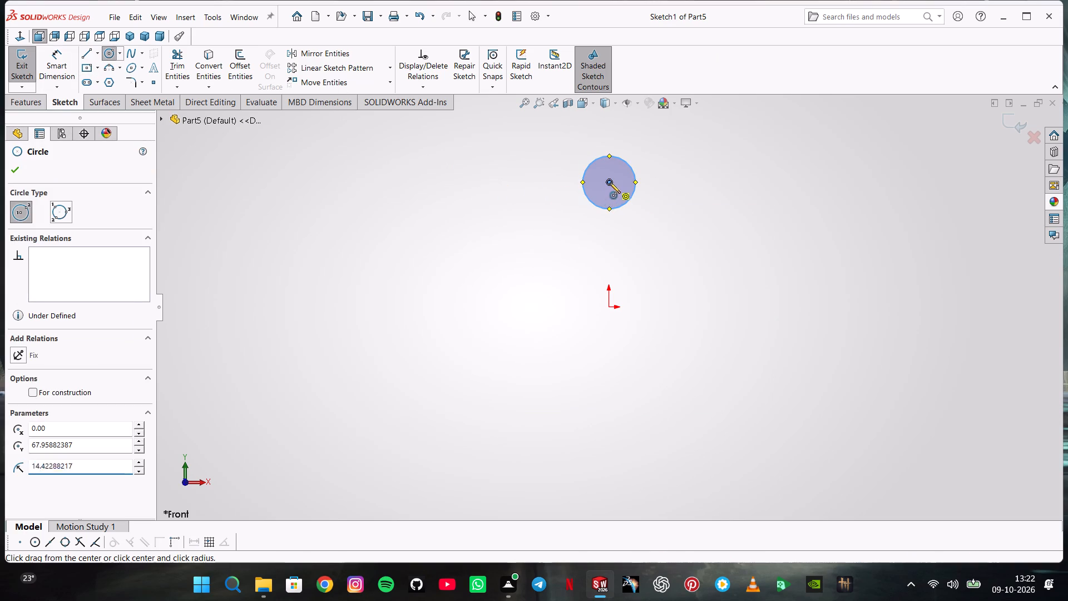
click(656, 248)
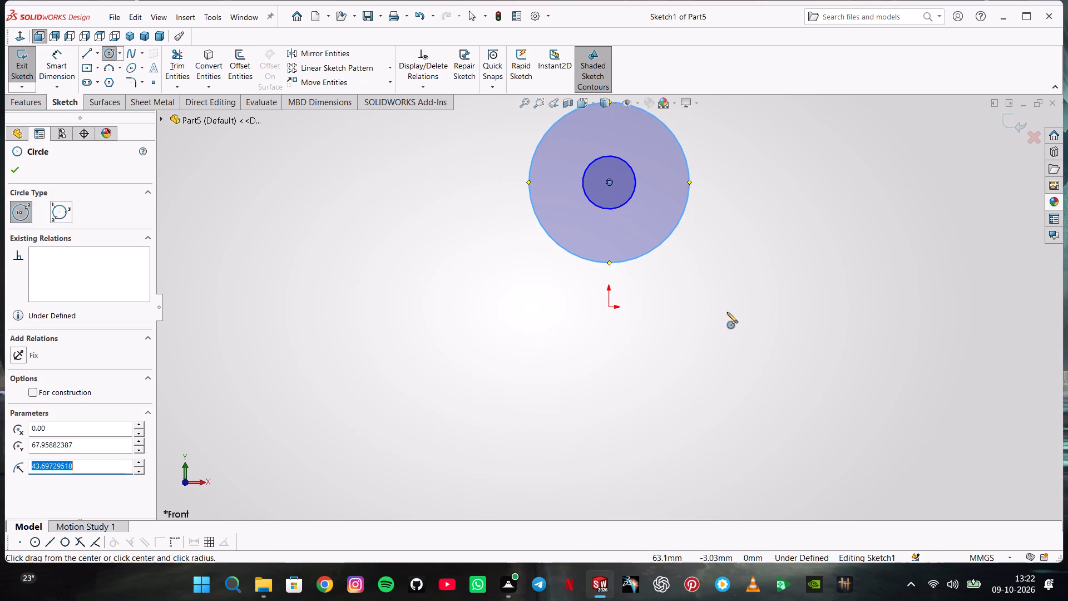
Sketch two concentric circles below and right of the origin, the outer one with a radius of about 18.9 mm.
click(745, 406)
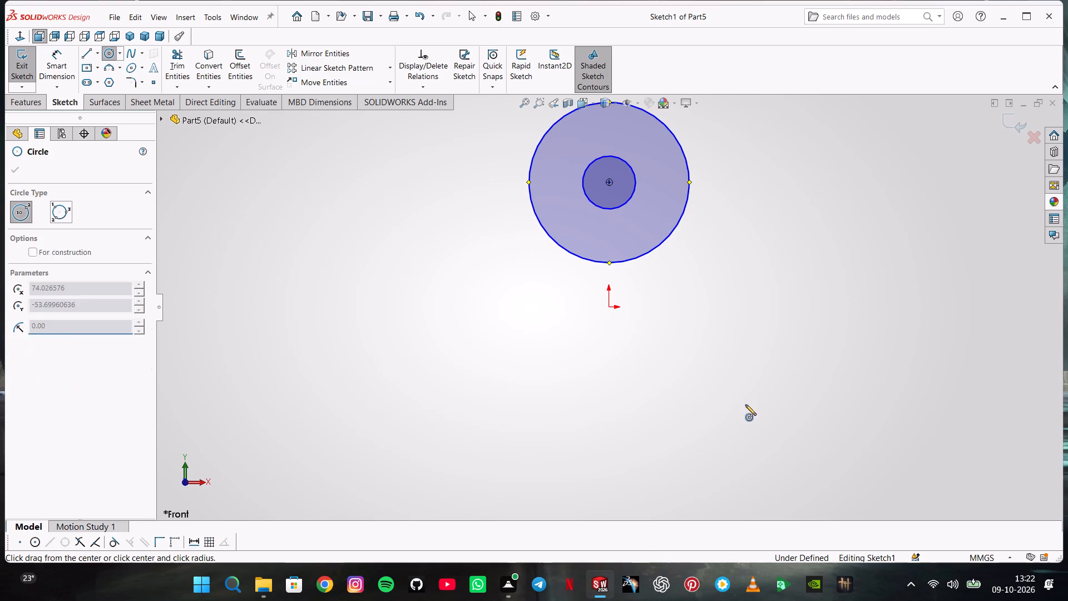
click(760, 378)
click(744, 407)
click(752, 440)
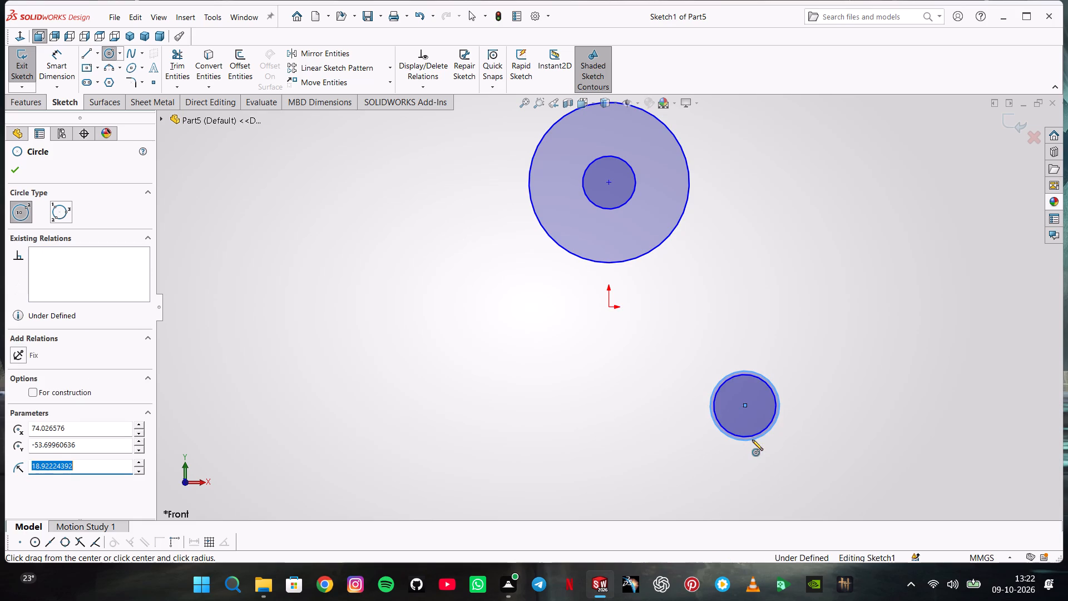
Sketch two concentric circles below and left of the origin, with radii of about 17.4 mm and 20.7 mm.
click(495, 411)
click(503, 381)
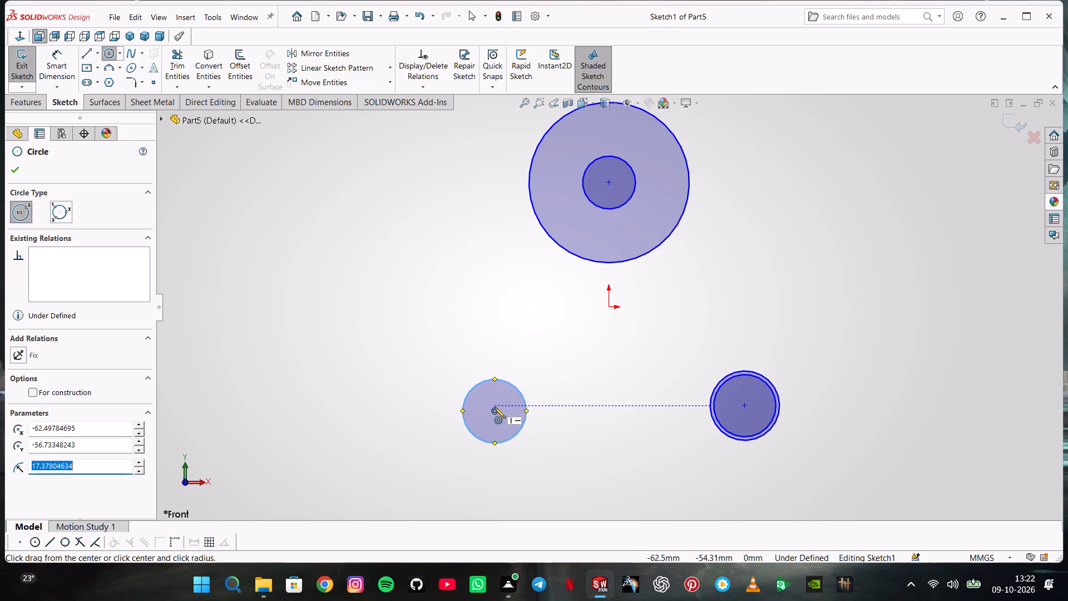
click(495, 412)
click(504, 448)
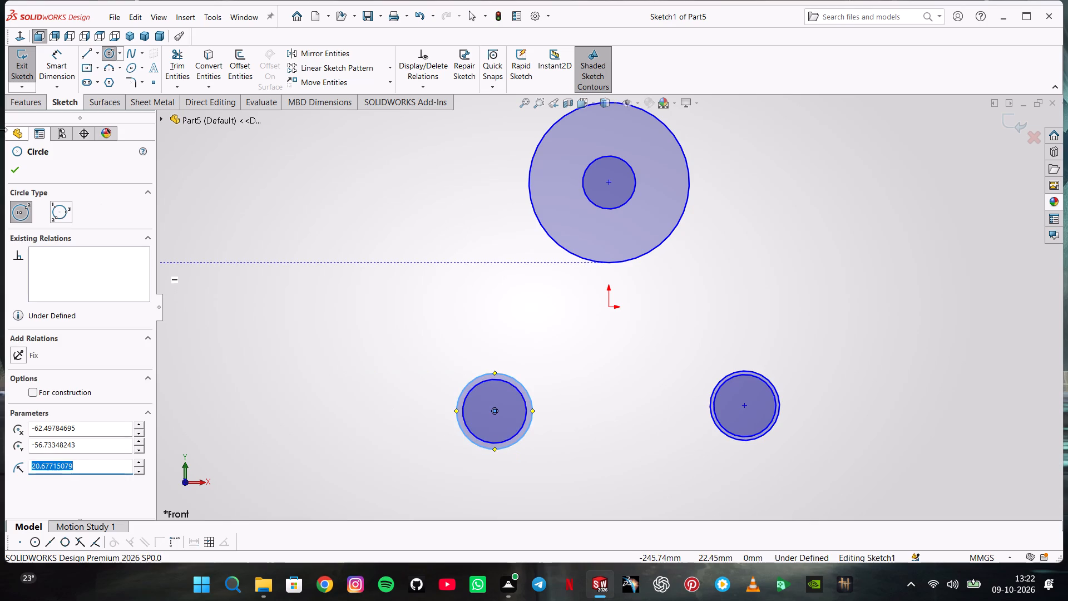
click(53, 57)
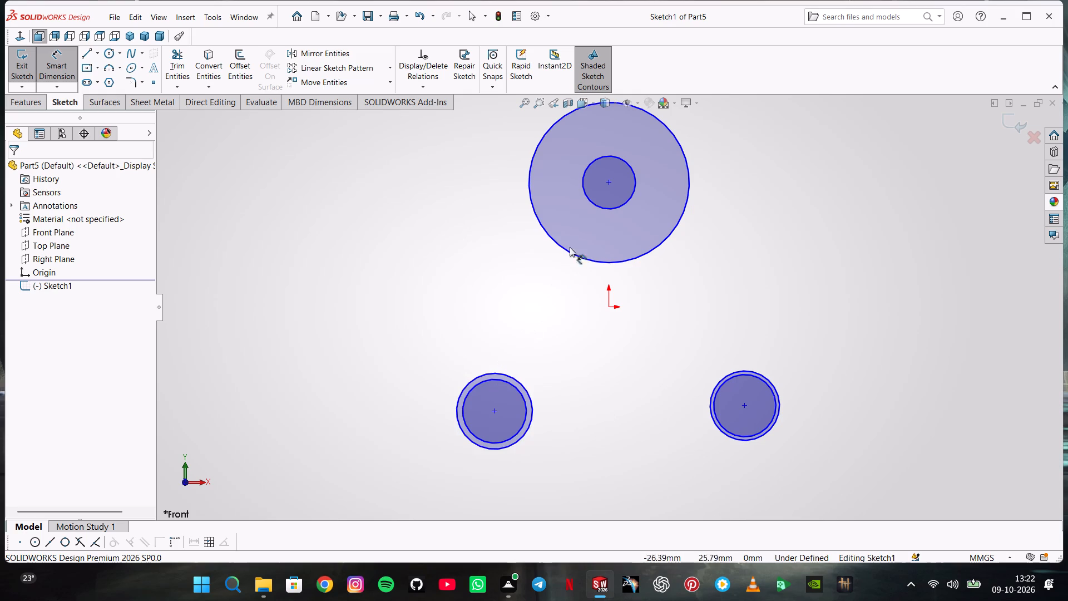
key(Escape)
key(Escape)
Apply an Equal relation to the outer circles of all three concentric pairs and clear the selection.
click(545, 179)
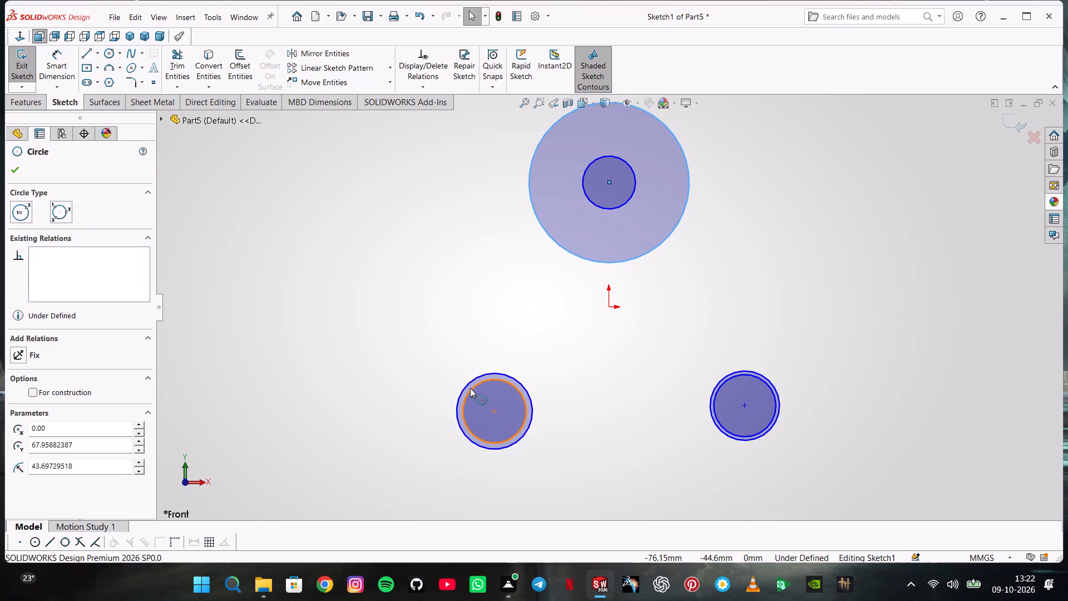
ctrl+click(472, 383)
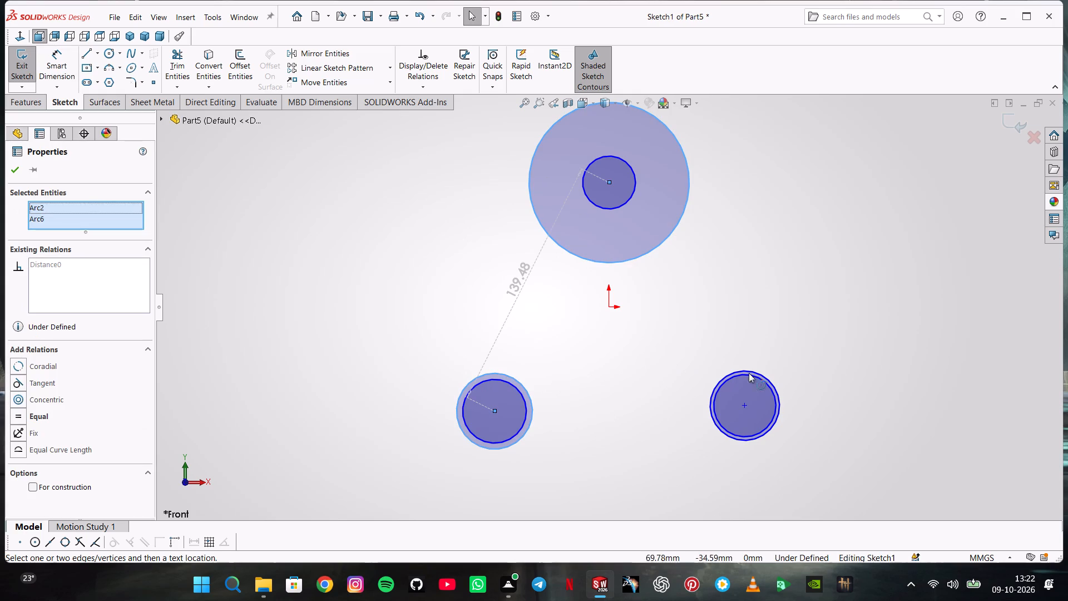
ctrl+click(753, 371)
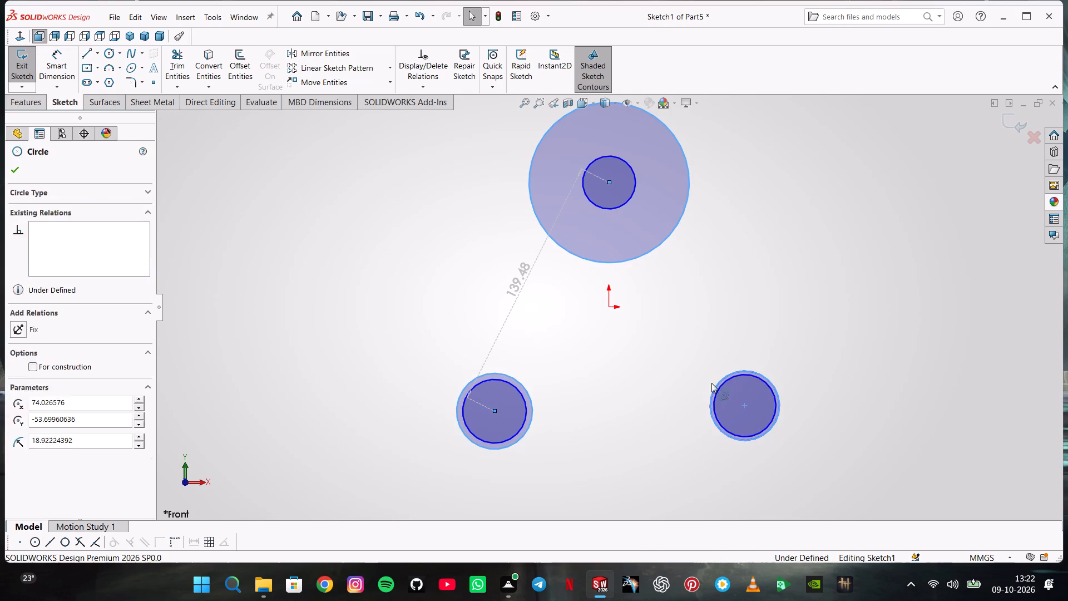
click(69, 408)
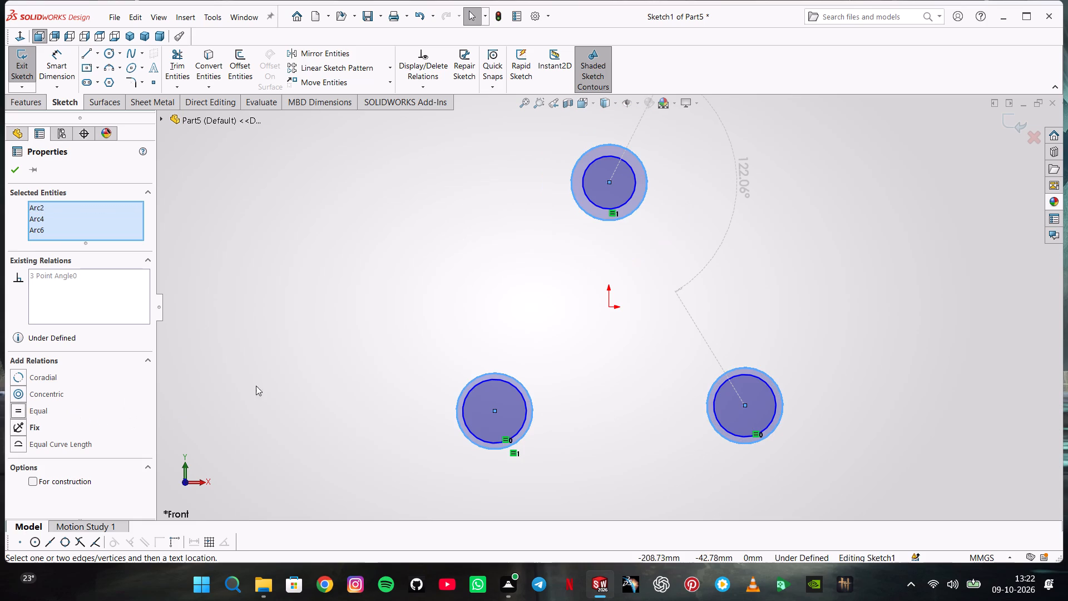
ctrl+click(484, 388)
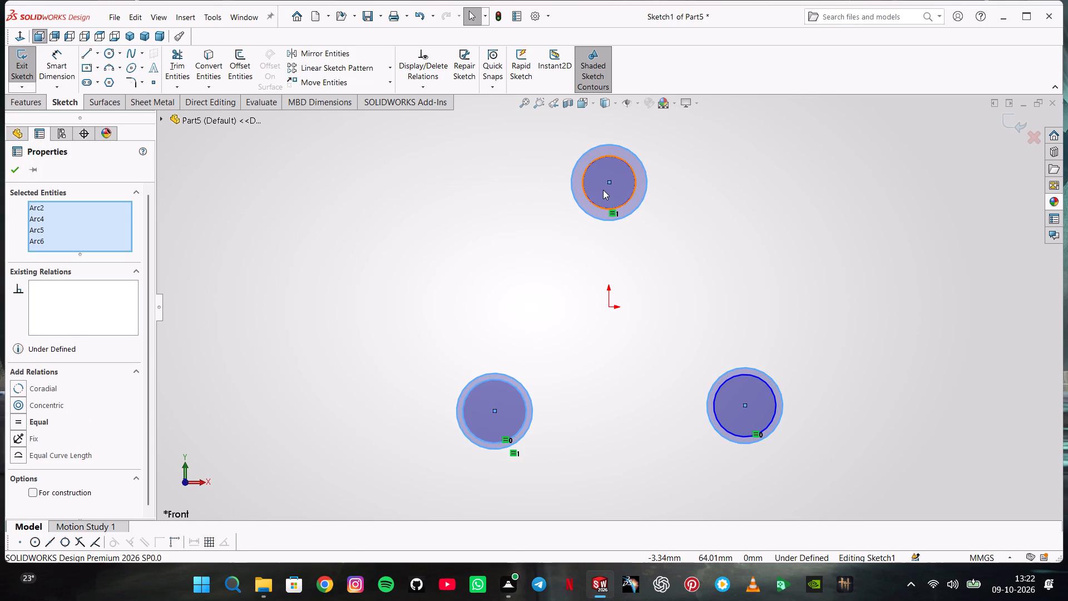
key(Escape)
key(Escape)
key(Escape)
Apply an Equal relation to the inner circles of all three concentric pairs.
click(598, 183)
ctrl+click(482, 401)
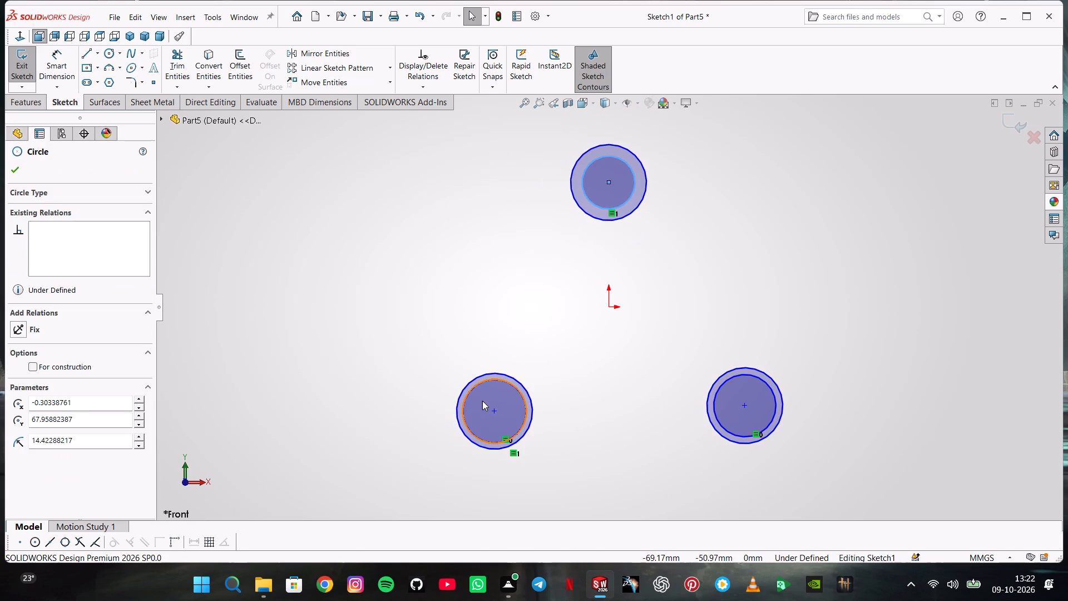
ctrl+click(731, 401)
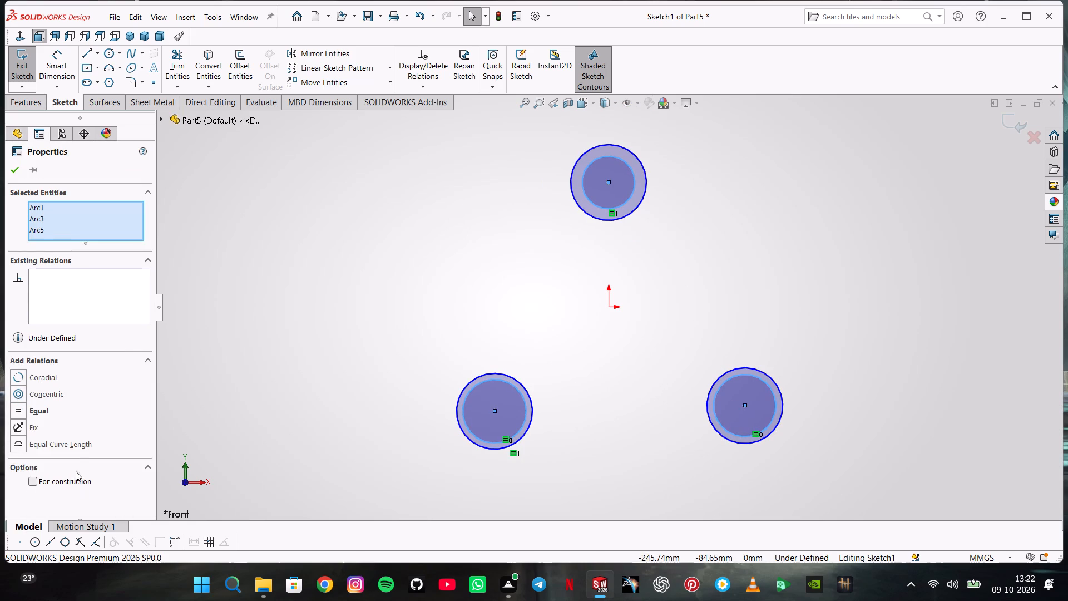
click(64, 416)
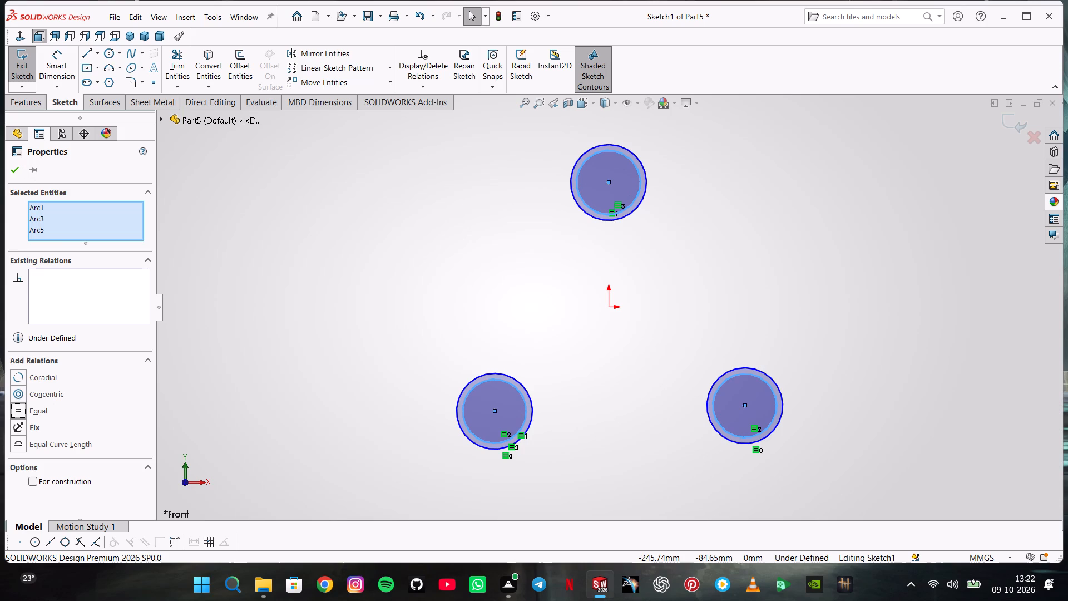
Dimension the diameter of the upper pair's outer circle as 0.30 mm.
click(50, 67)
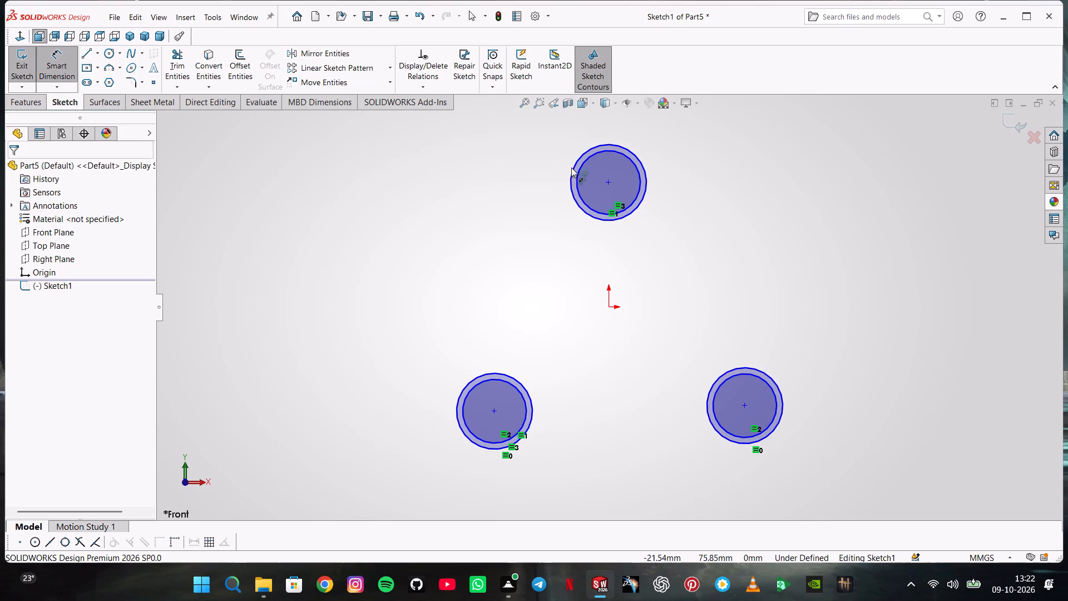
click(573, 166)
click(481, 211)
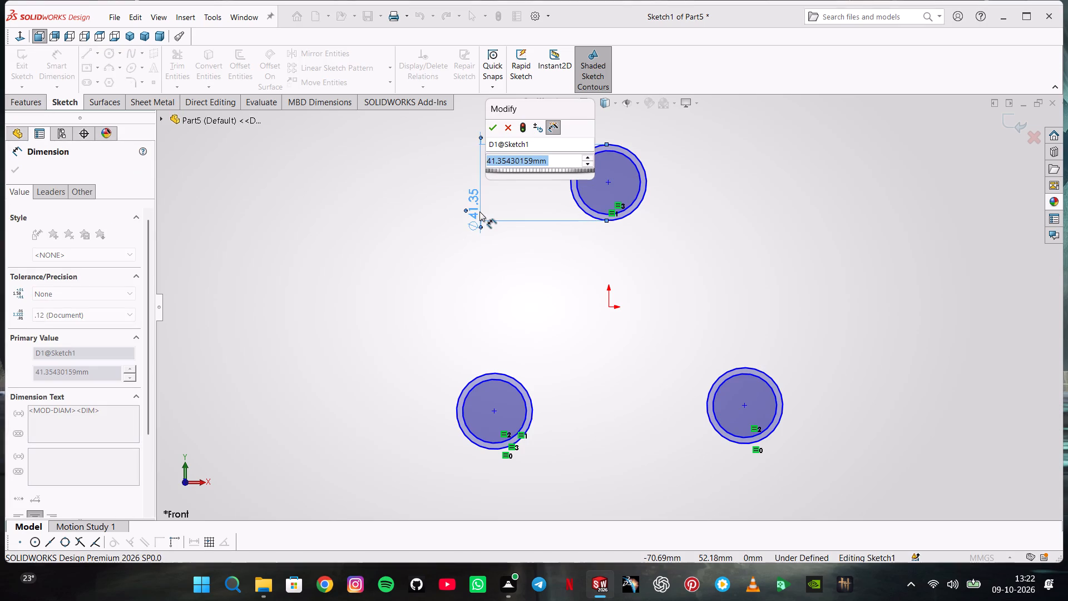
key(comma)
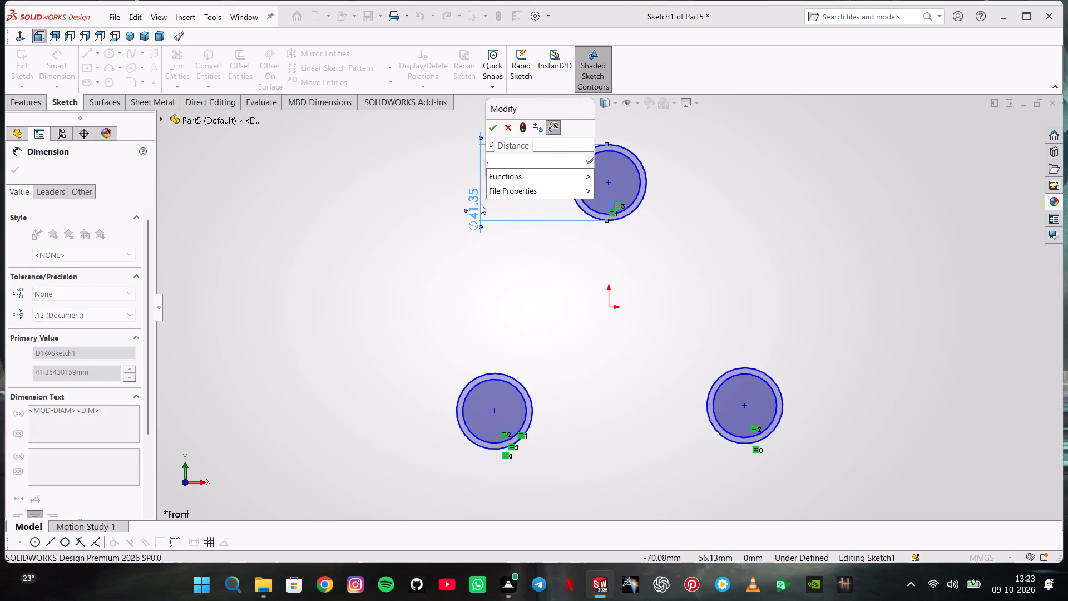
text(15*2)
key(Return)
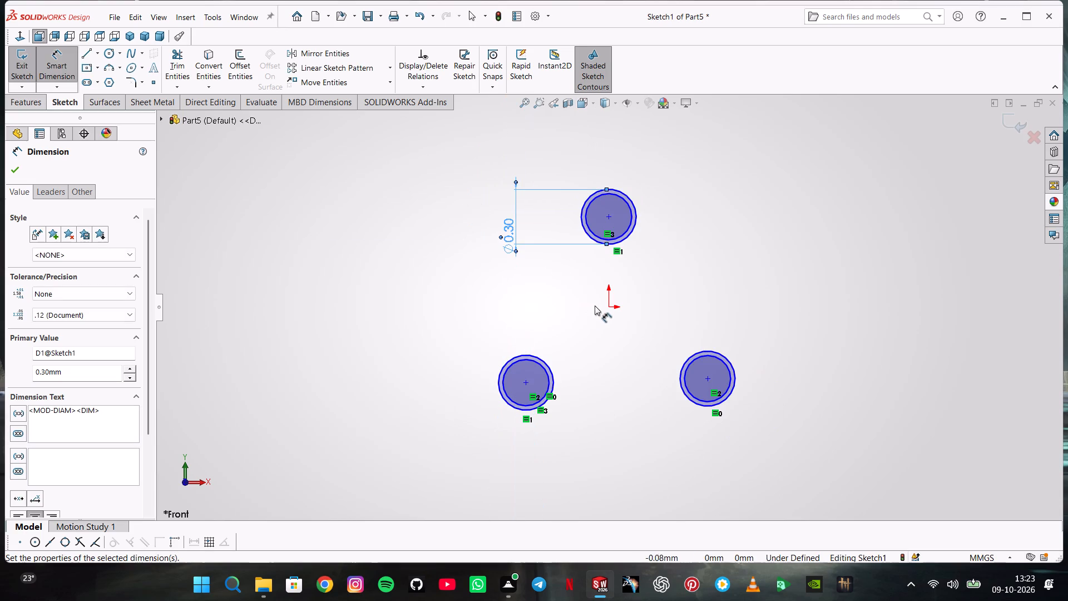
Dimension the diameter of the upper pair's inner circle as 8 mm.
click(585, 228)
click(553, 231)
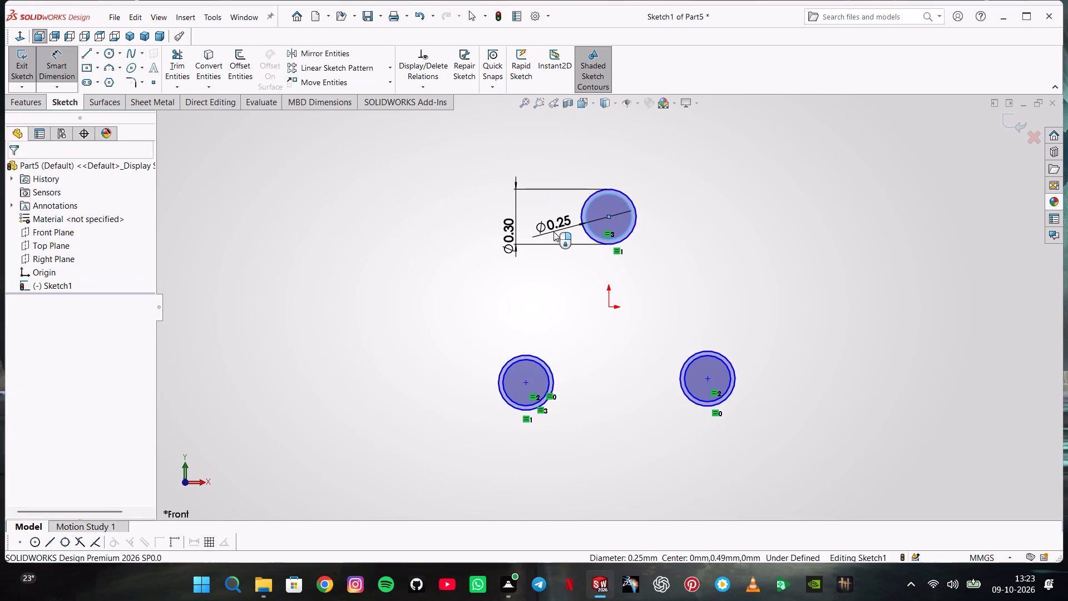
key(8)
key(Return)
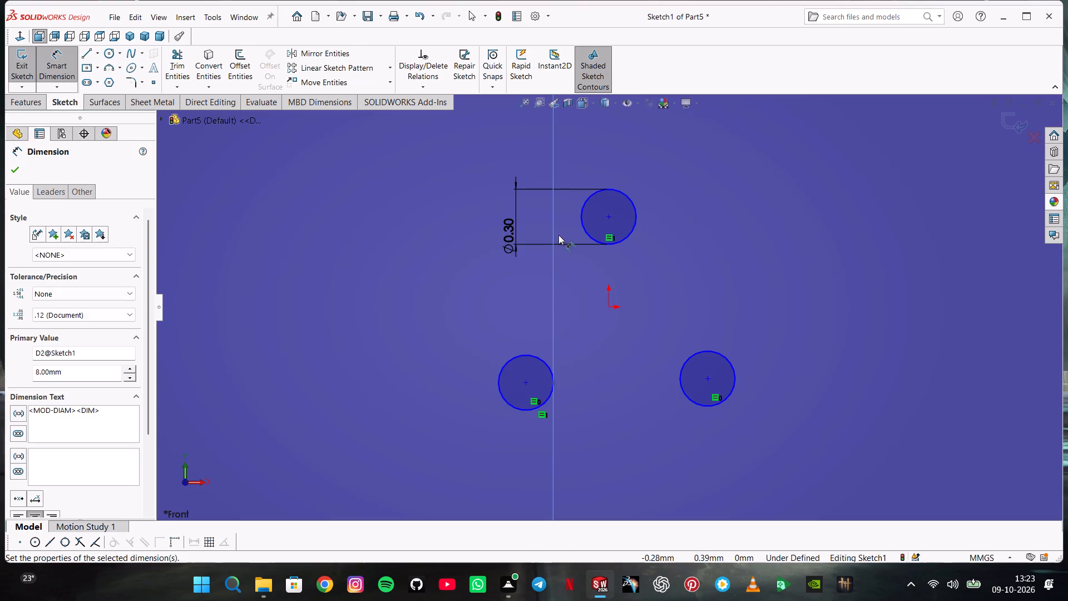
double_click(105, 377)
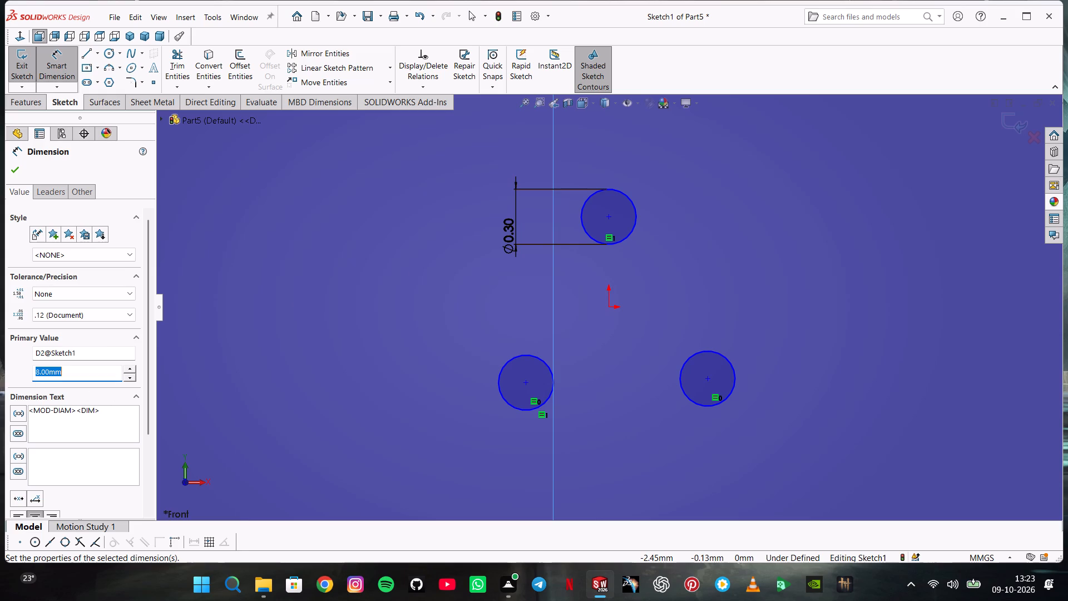
key(8)
key(Return)
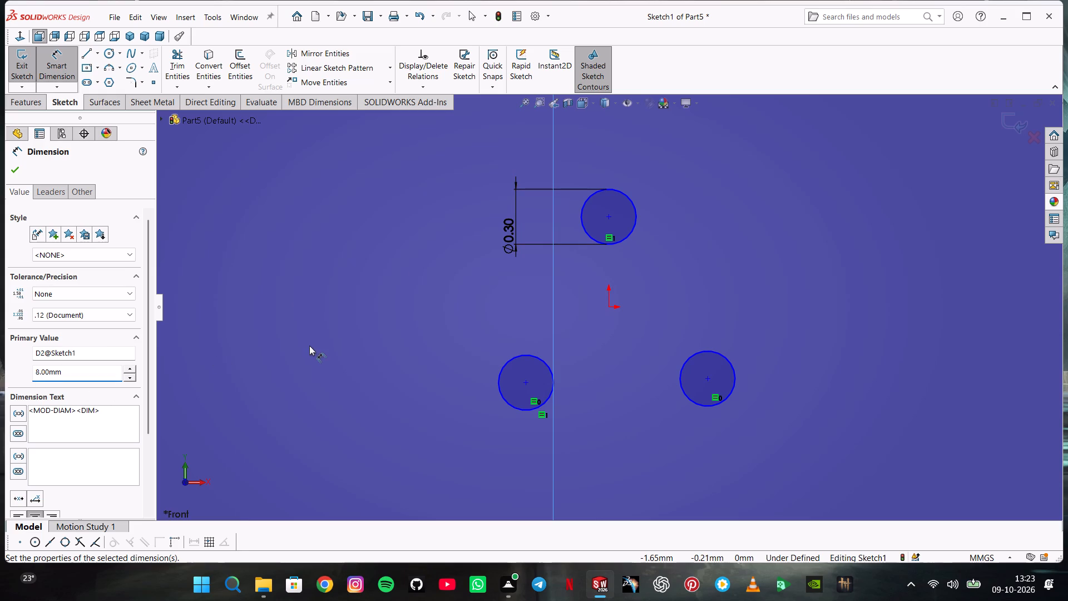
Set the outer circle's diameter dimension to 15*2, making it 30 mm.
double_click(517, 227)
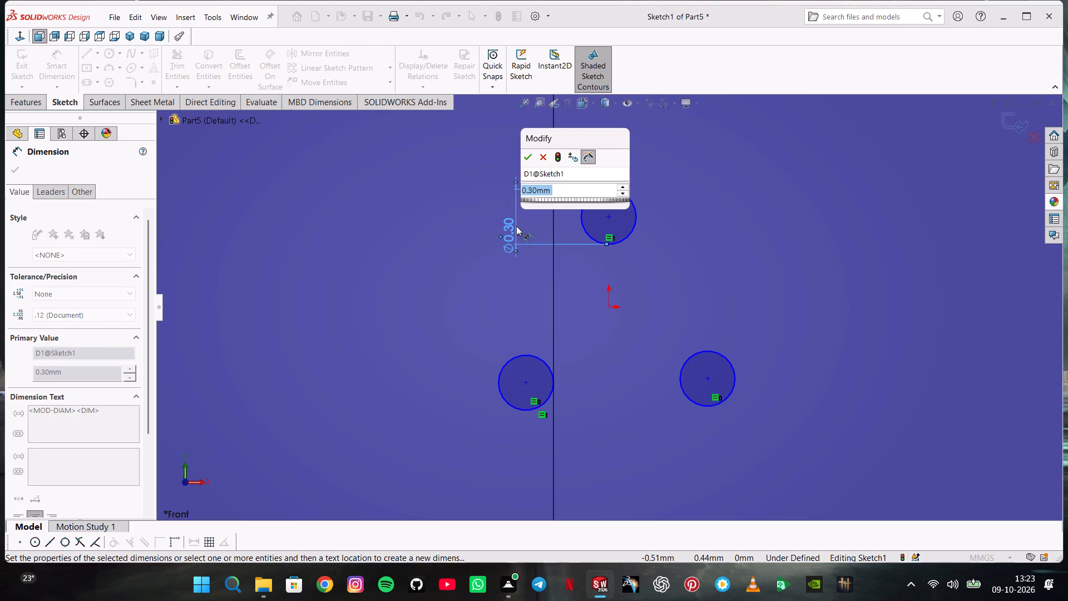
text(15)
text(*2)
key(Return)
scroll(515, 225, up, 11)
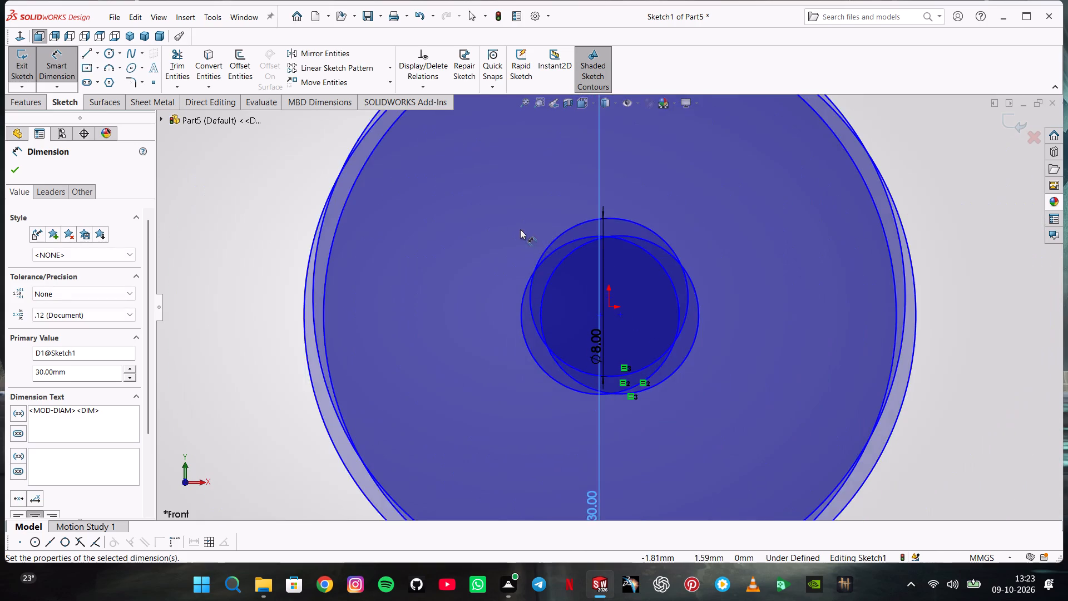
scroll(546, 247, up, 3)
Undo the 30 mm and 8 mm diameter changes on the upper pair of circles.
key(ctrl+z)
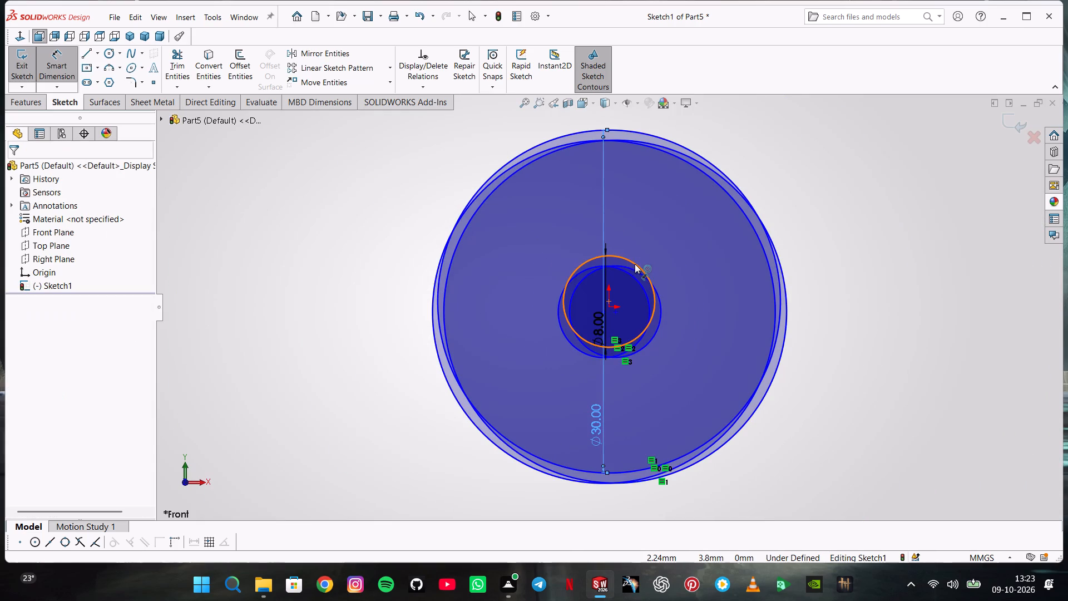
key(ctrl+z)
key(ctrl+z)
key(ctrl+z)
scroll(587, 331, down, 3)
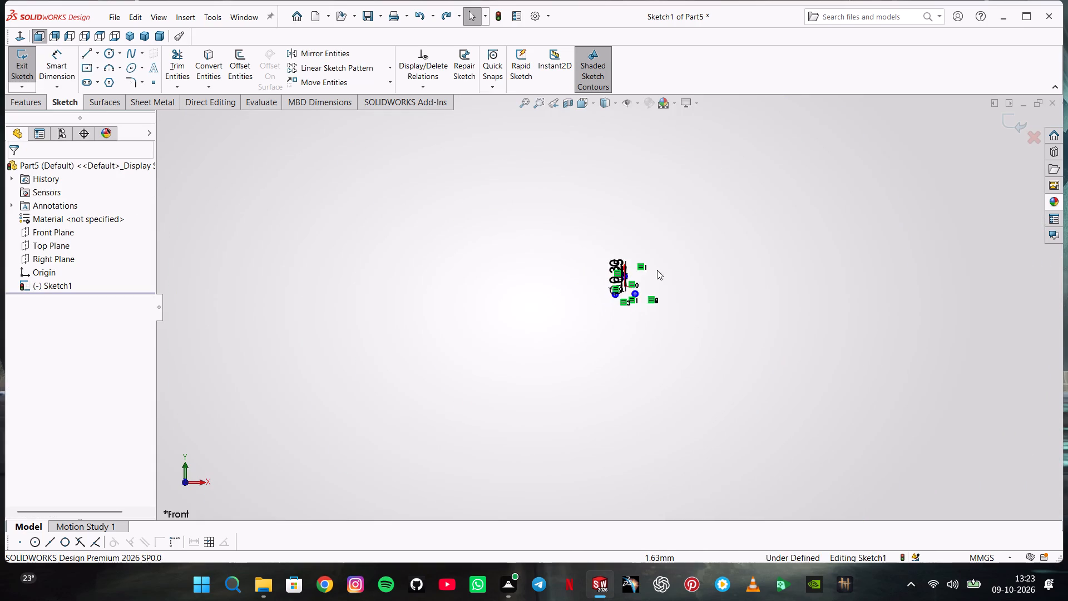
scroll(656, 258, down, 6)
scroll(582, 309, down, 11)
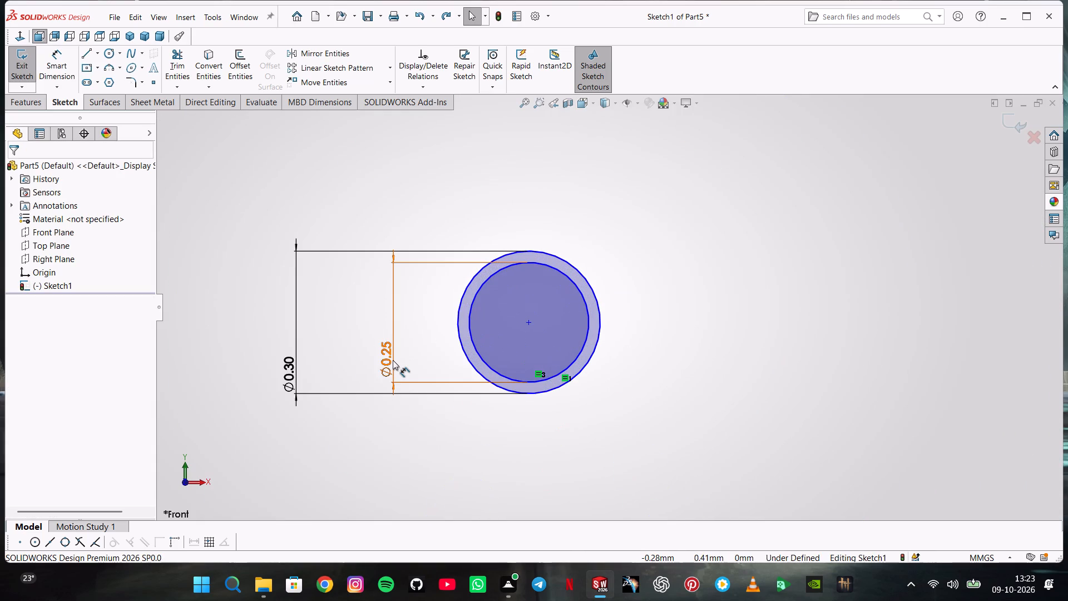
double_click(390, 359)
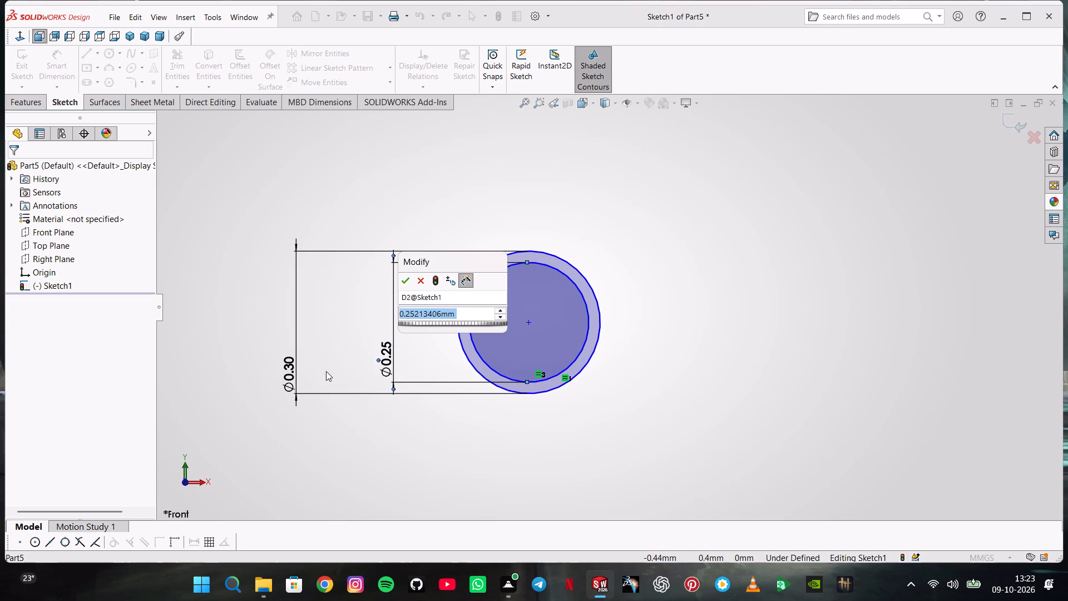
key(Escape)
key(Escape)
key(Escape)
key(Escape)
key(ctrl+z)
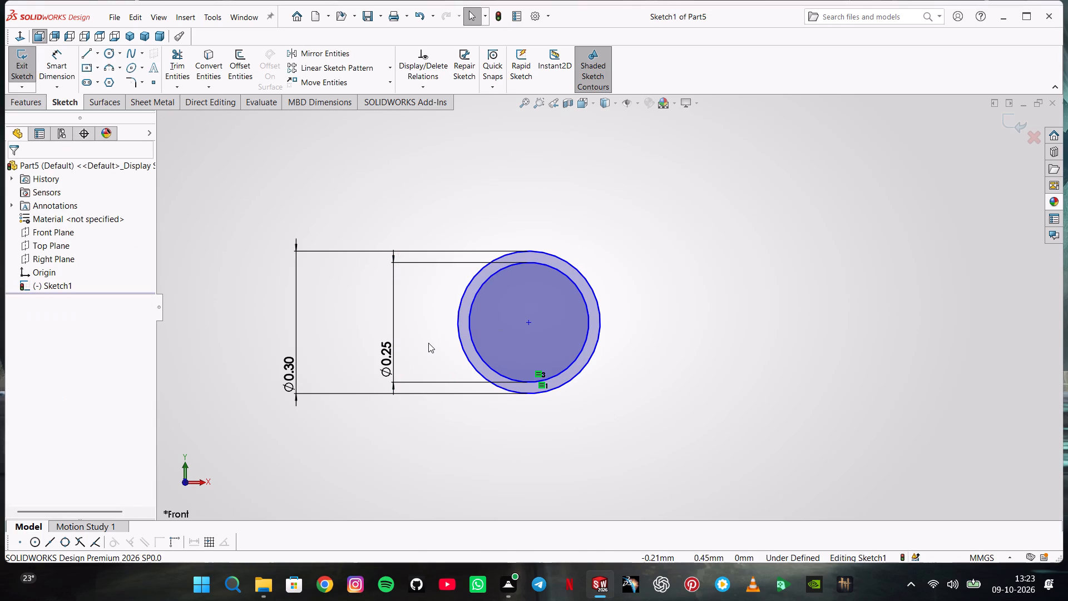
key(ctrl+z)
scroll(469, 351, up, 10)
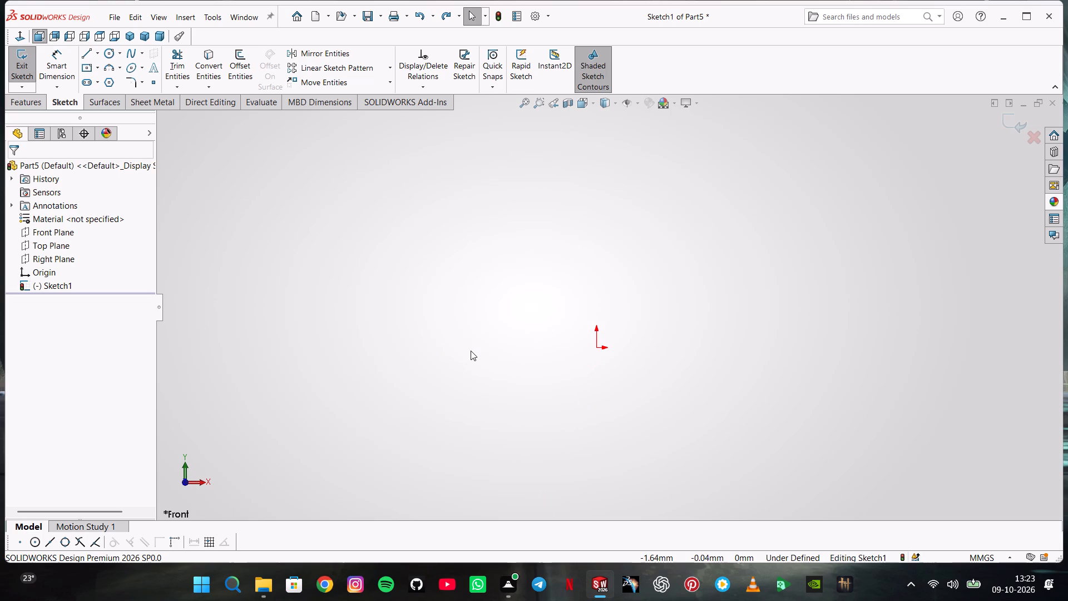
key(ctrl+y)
Delete both diameter dimensions from the upper pair of circles.
click(569, 315)
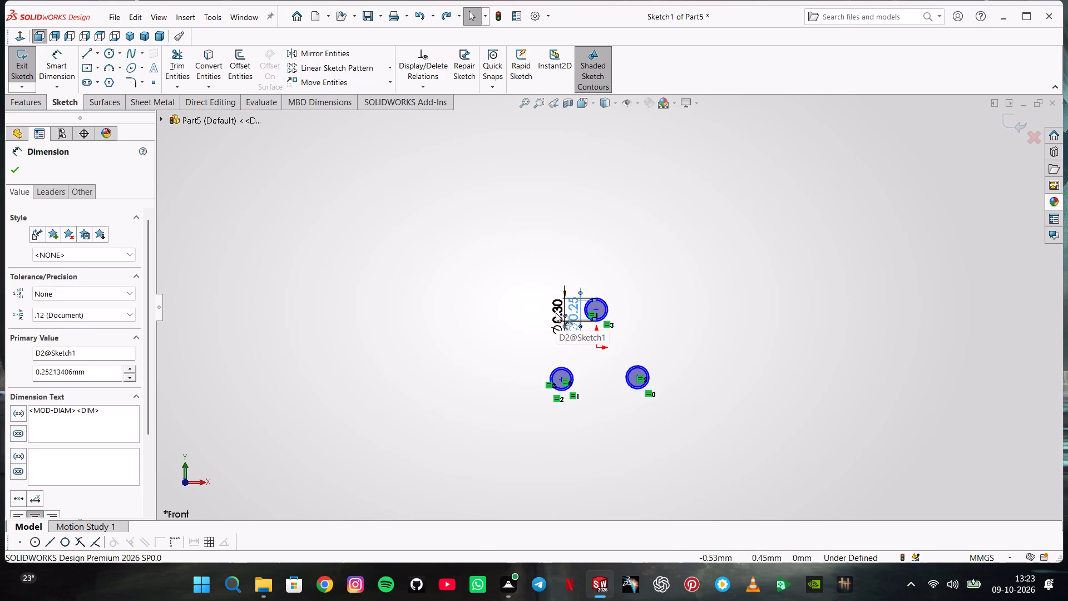
key(Delete)
click(556, 313)
key(Delete)
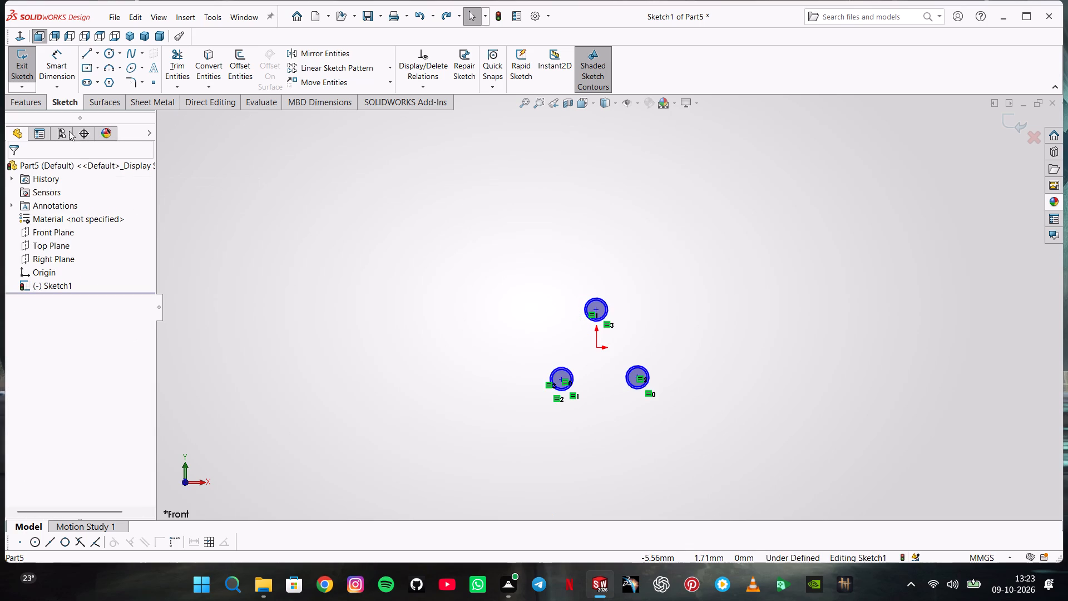
Add a diameter dimension to the upper pair's outer circle and keep its drawn size.
drag(56, 59, 60, 64)
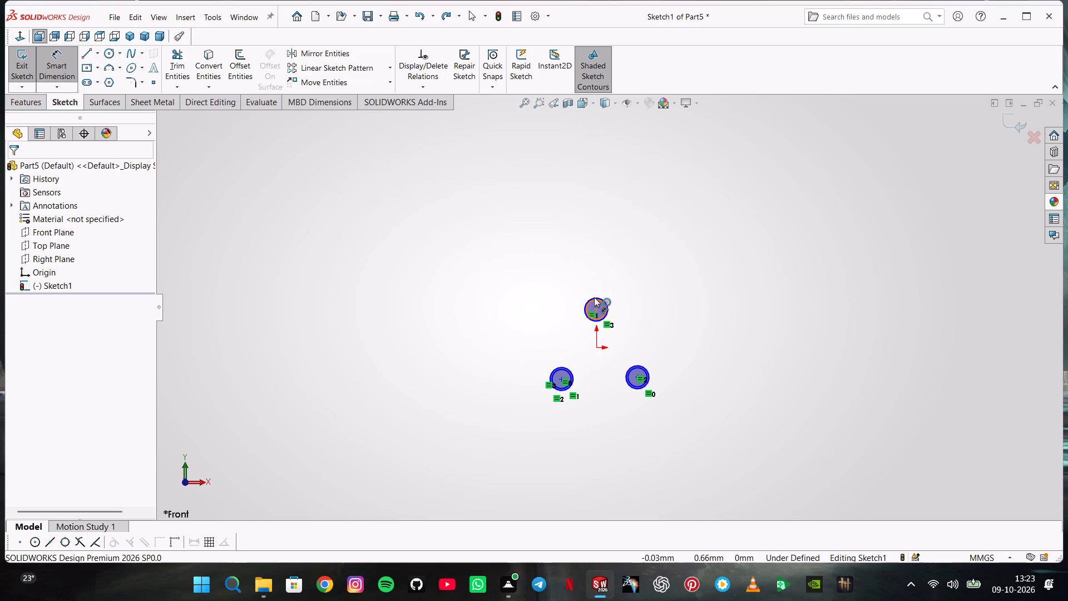
scroll(593, 298, down, 8)
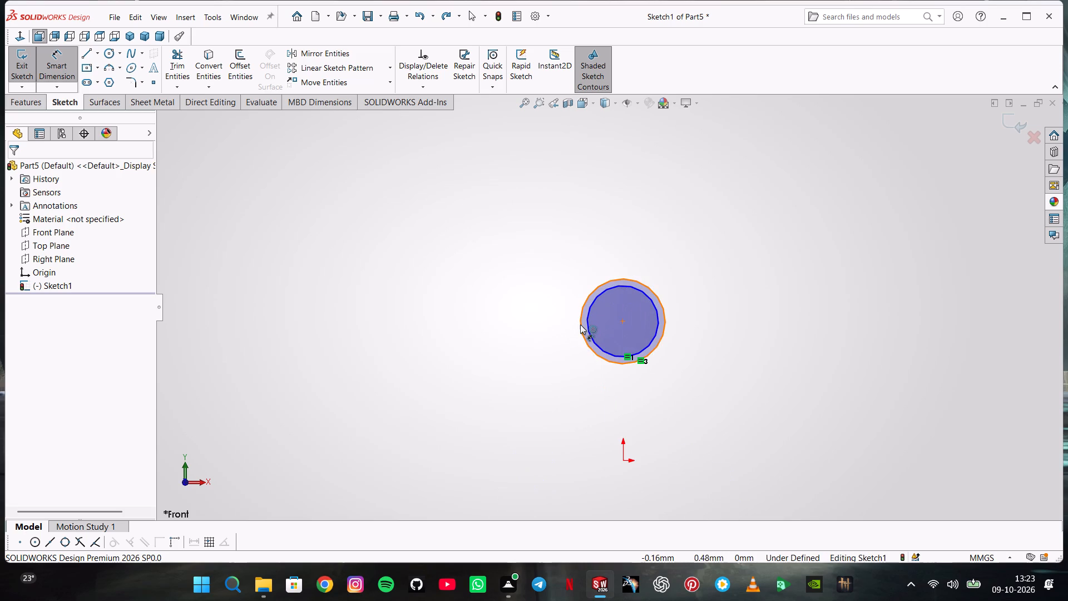
drag(580, 324, 572, 327)
click(485, 337)
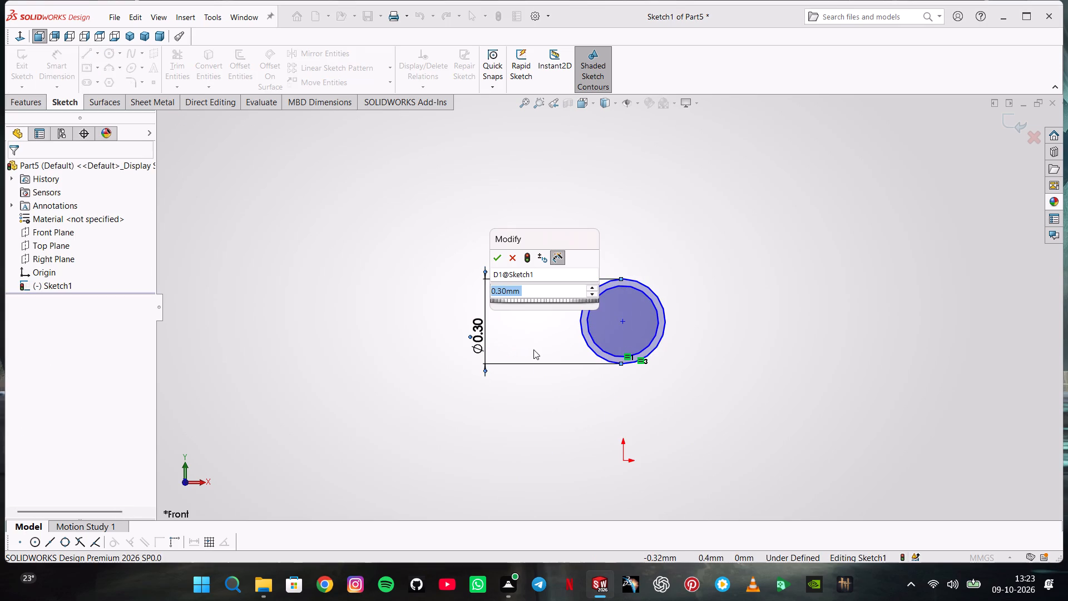
key(Escape)
key(Escape)
scroll(578, 324, up, 3)
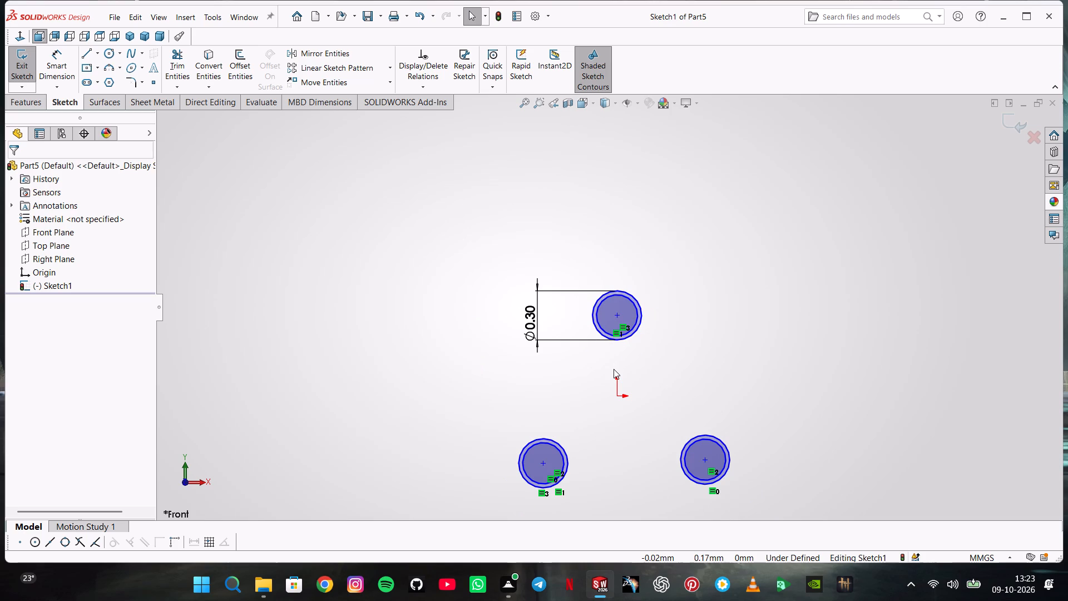
key(Escape)
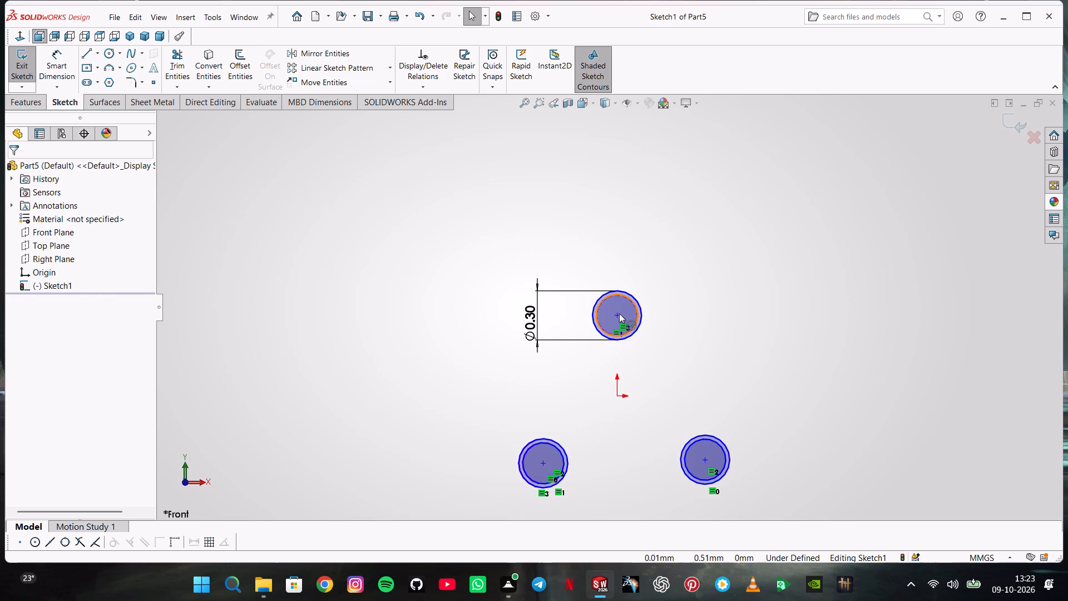
Make the centre point of the upper pair of circles coincident with the sketch origin.
click(619, 313)
ctrl+click(618, 393)
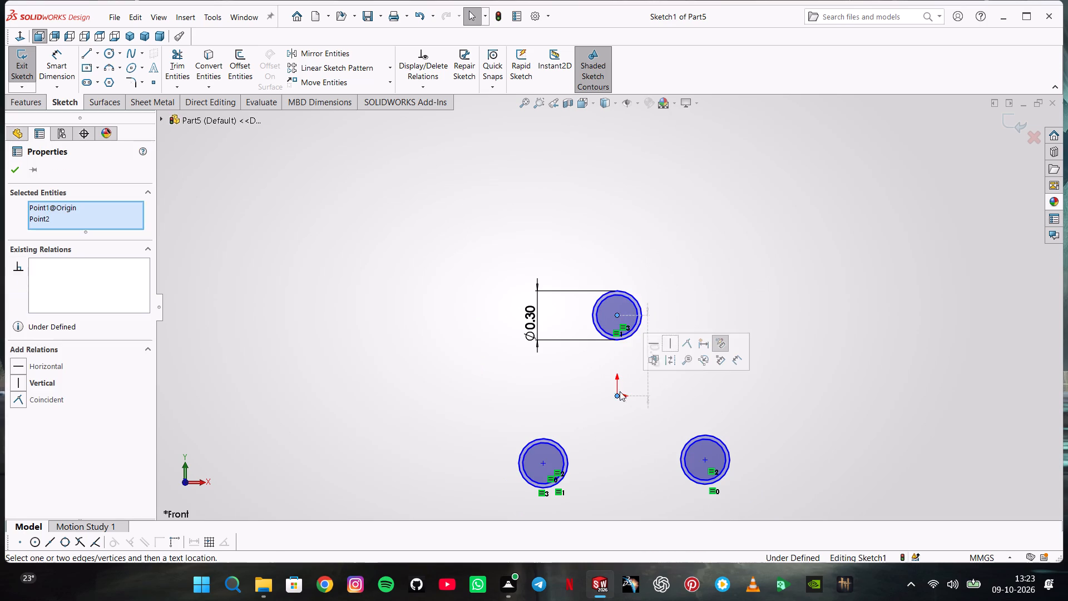
click(681, 343)
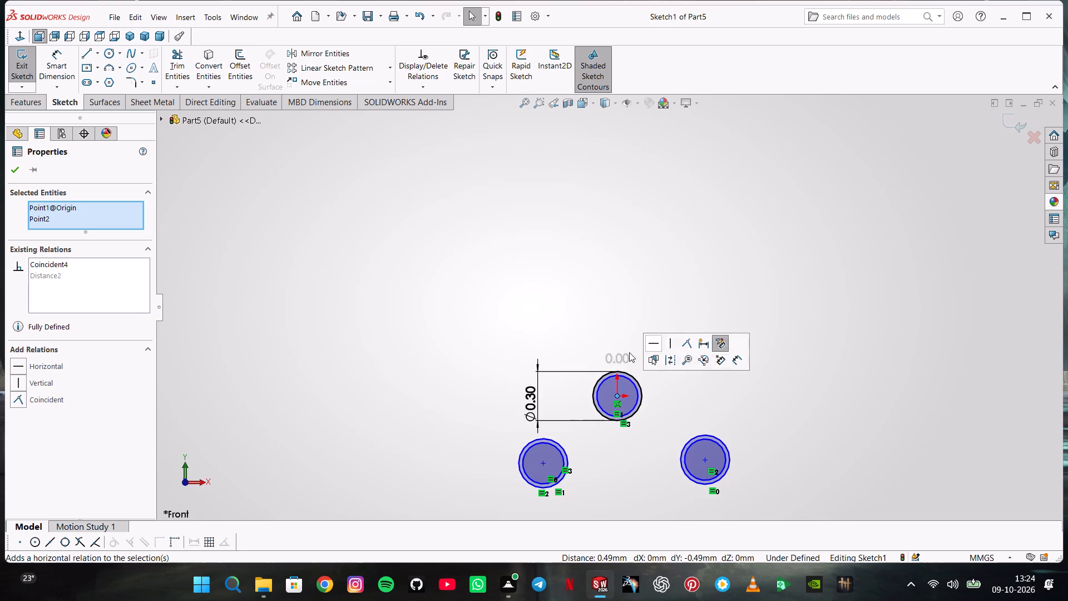
key(Escape)
key(Escape)
key(Escape)
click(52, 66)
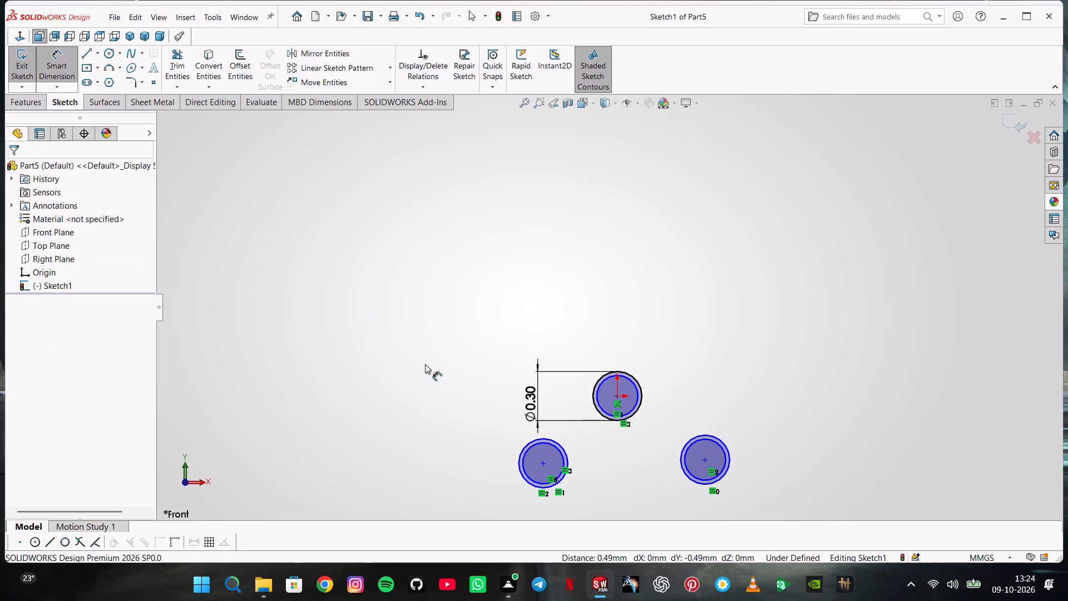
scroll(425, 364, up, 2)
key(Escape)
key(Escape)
Add a horizontal relation between the centre points of the two lower pairs of circles.
click(565, 416)
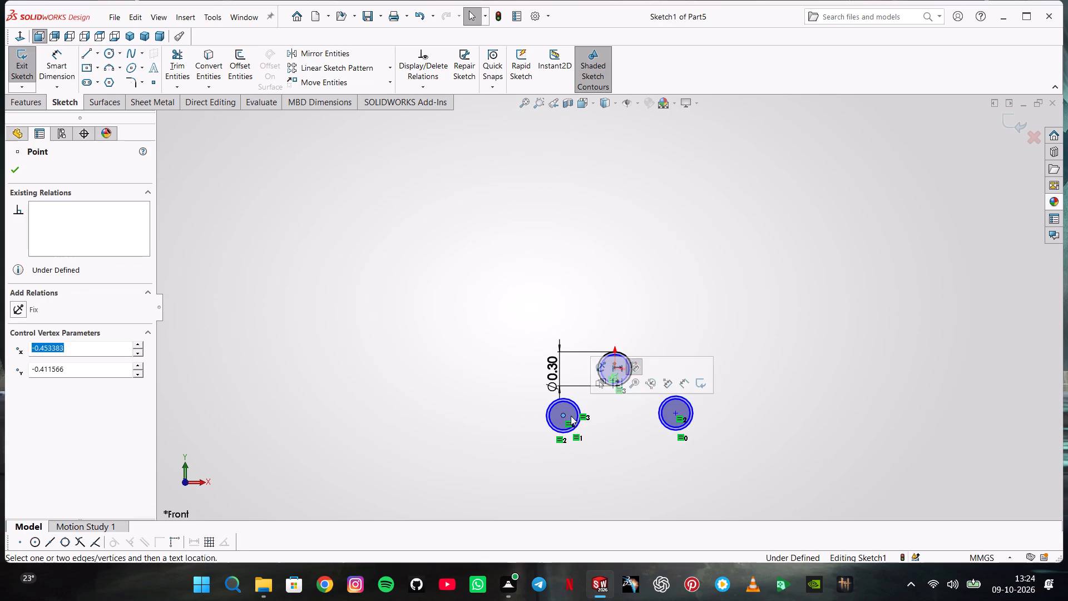
ctrl+click(675, 412)
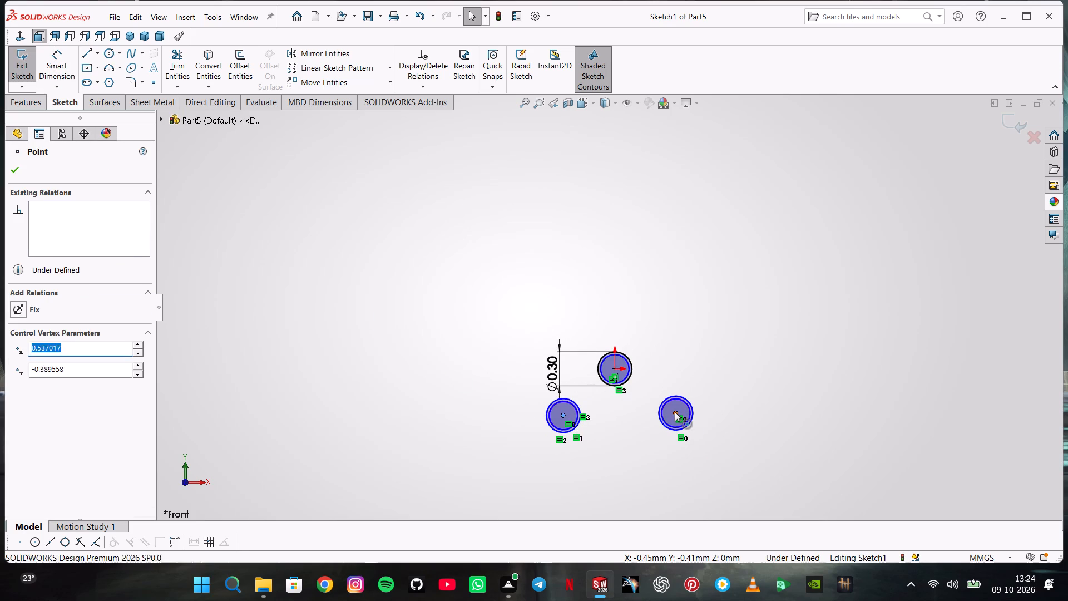
click(708, 366)
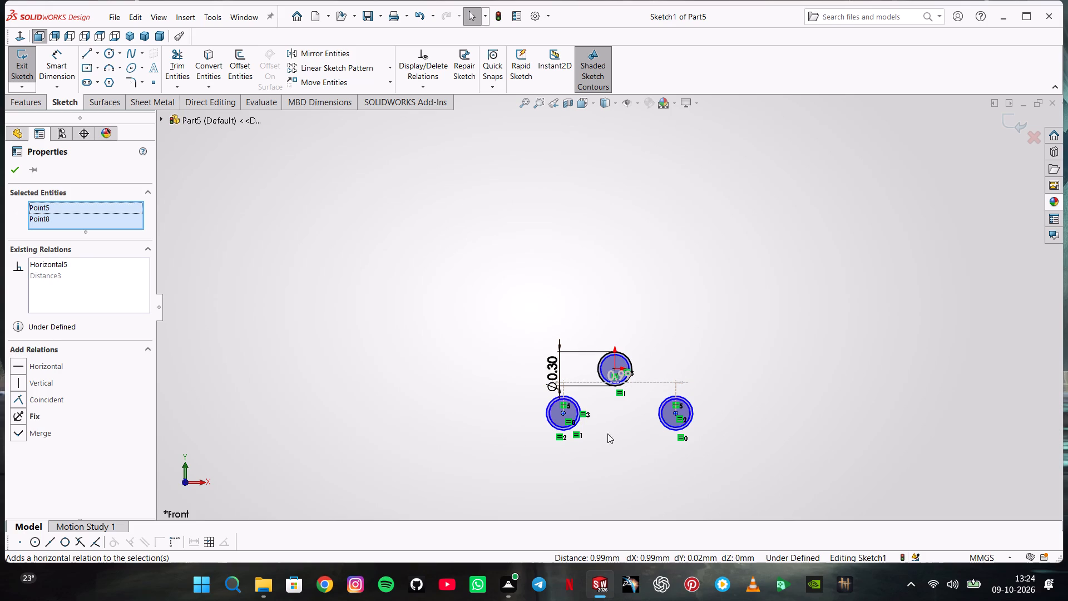
scroll(667, 415, down, 5)
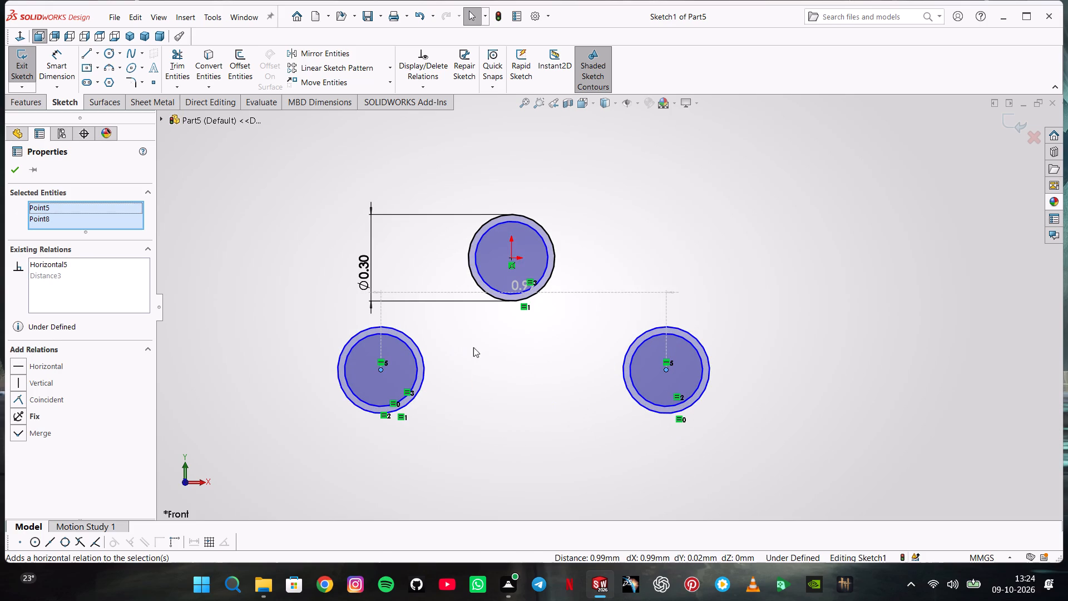
key(Escape)
Dimension the vertical distance between the upper pair's centre and the lower-left pair's centre as 60 mm.
click(61, 51)
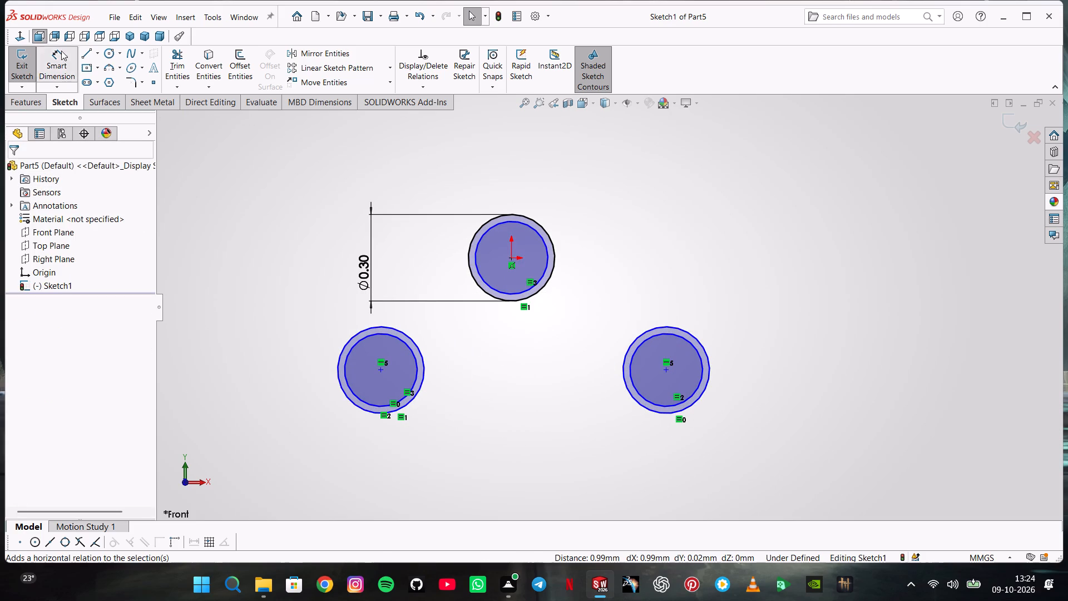
click(514, 257)
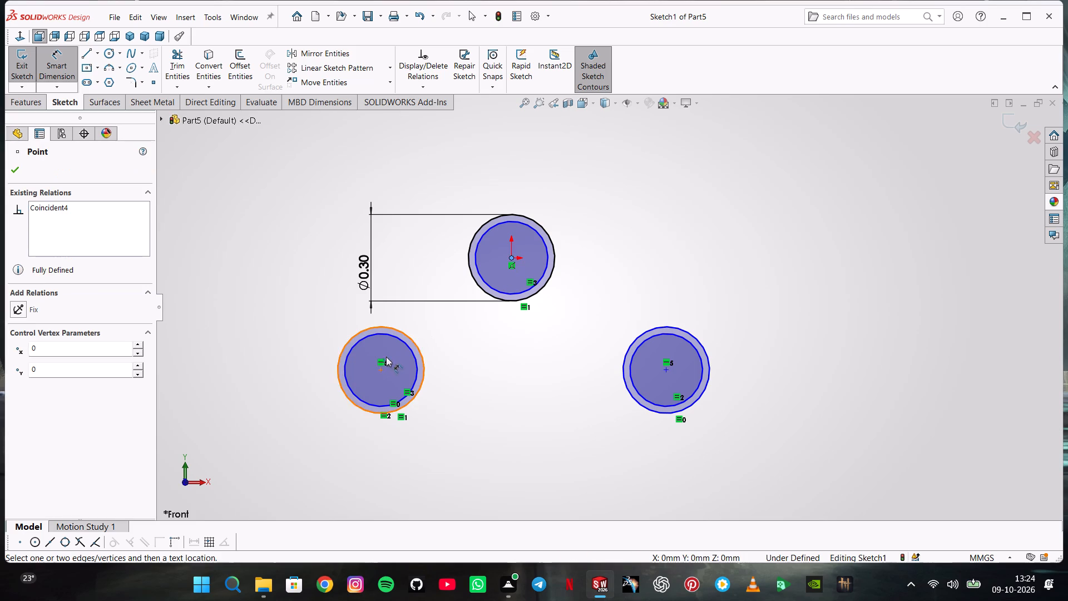
click(383, 371)
click(293, 346)
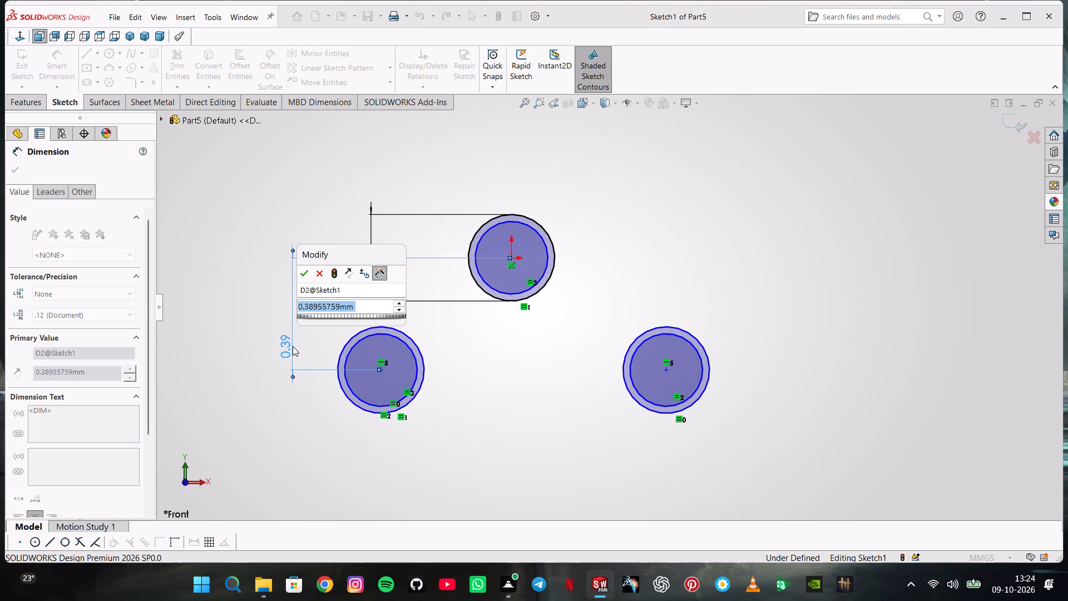
key(Right)
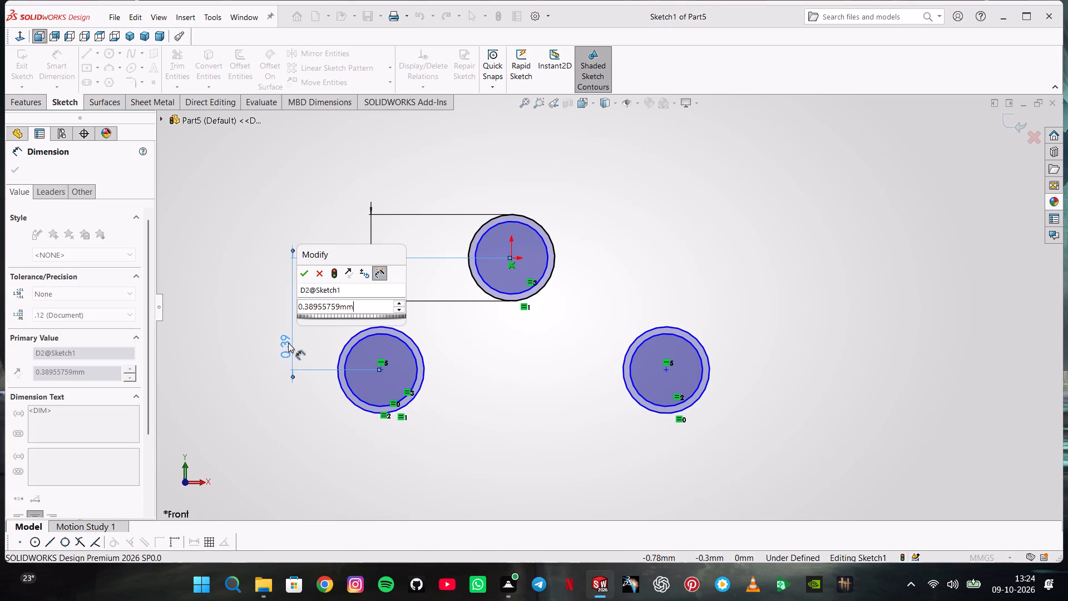
key(Insert)
double_click(364, 304)
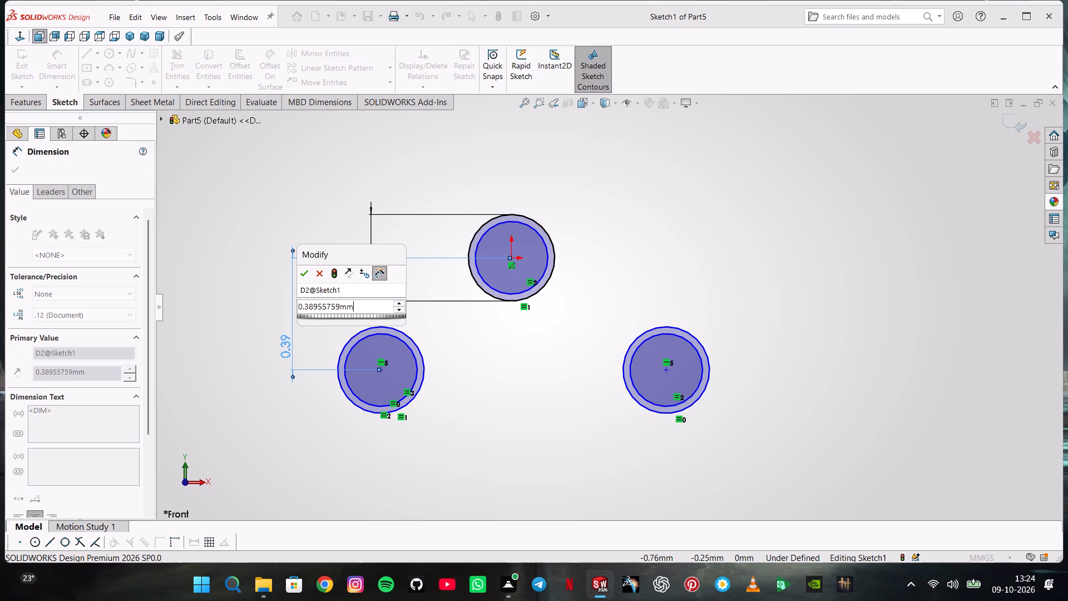
key(Right)
key(Insert)
double_click(364, 304)
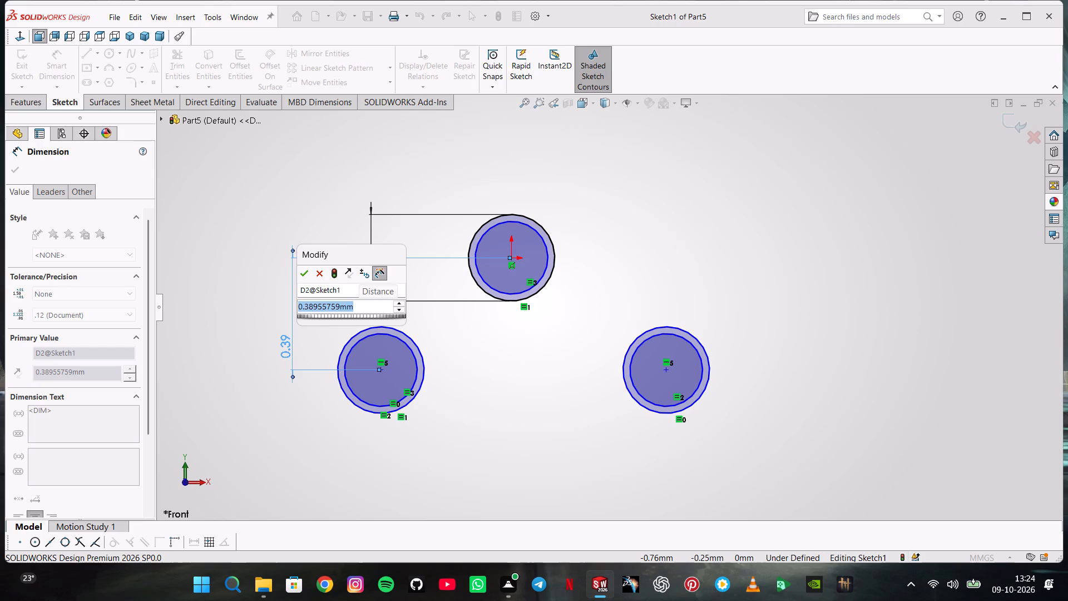
text(60)
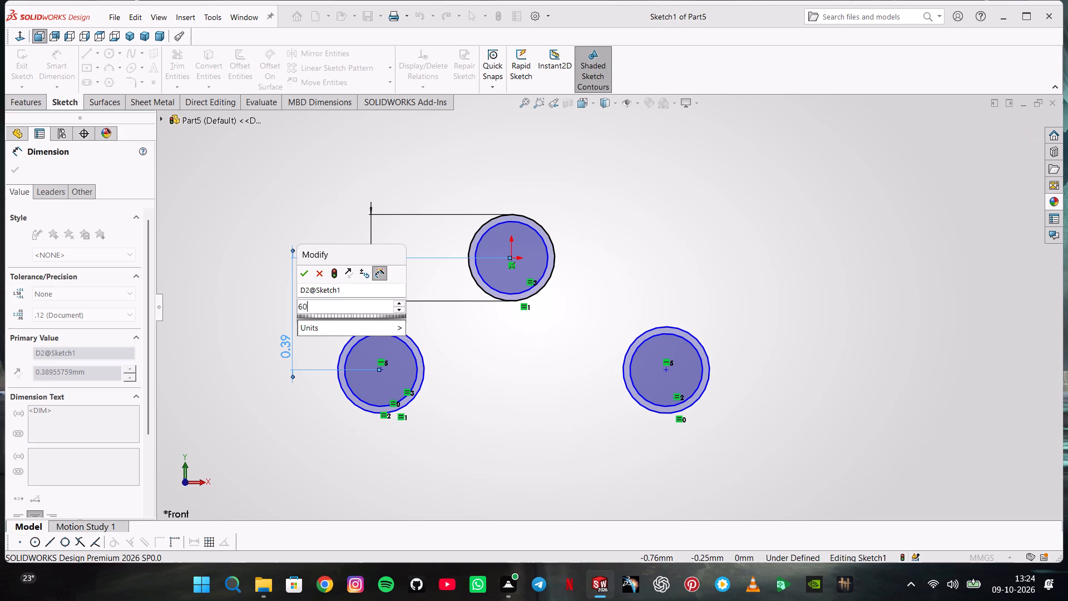
key(Return)
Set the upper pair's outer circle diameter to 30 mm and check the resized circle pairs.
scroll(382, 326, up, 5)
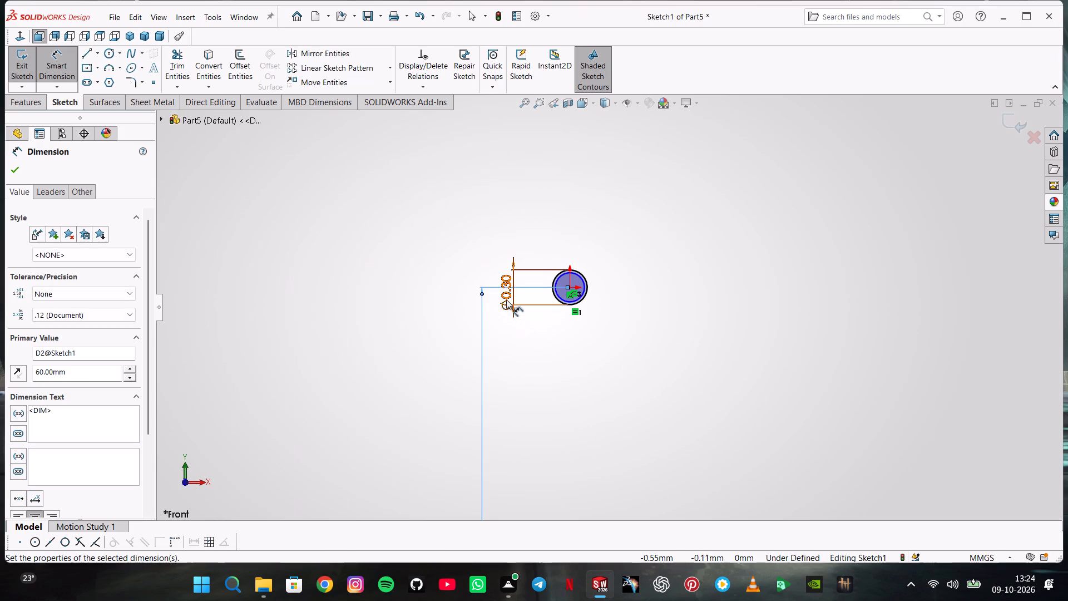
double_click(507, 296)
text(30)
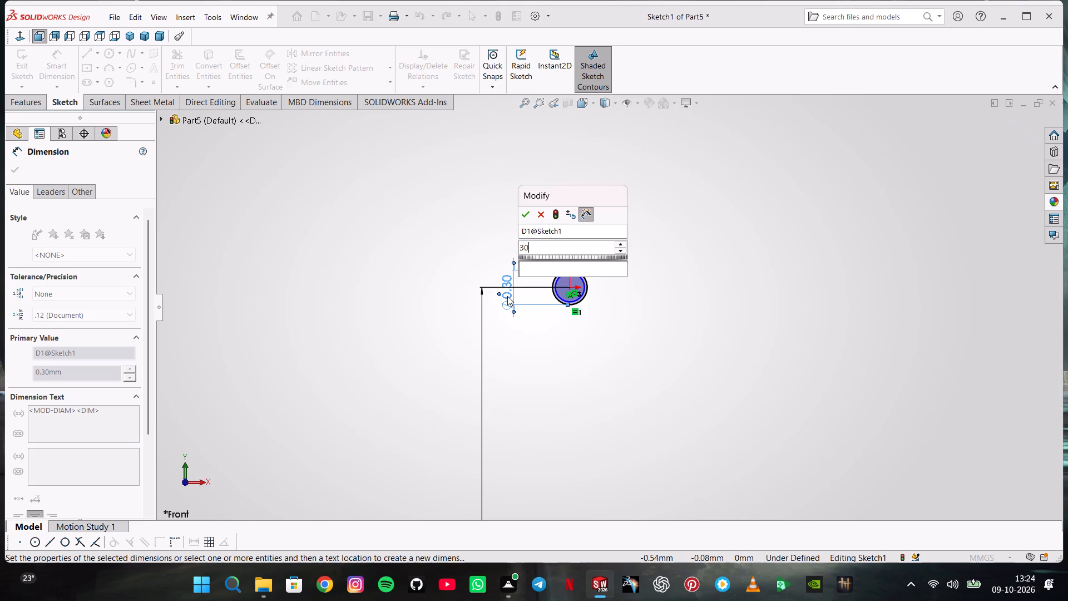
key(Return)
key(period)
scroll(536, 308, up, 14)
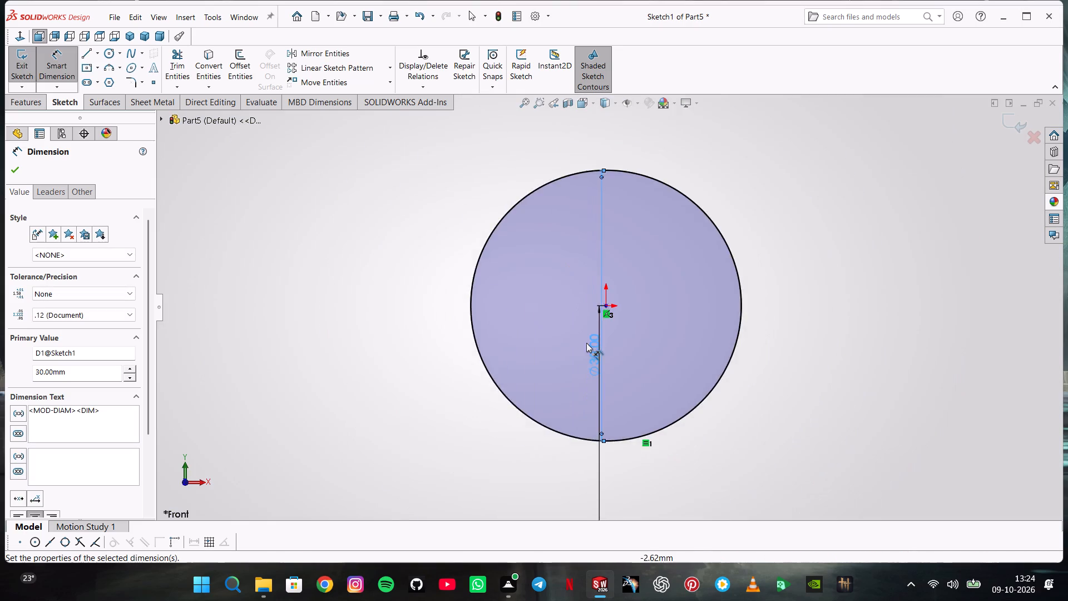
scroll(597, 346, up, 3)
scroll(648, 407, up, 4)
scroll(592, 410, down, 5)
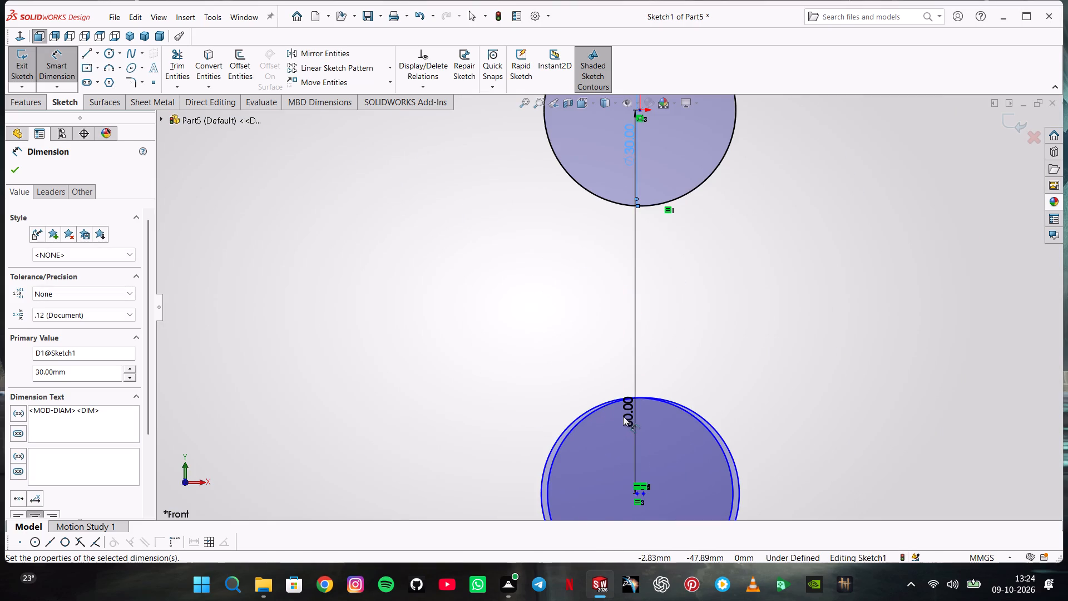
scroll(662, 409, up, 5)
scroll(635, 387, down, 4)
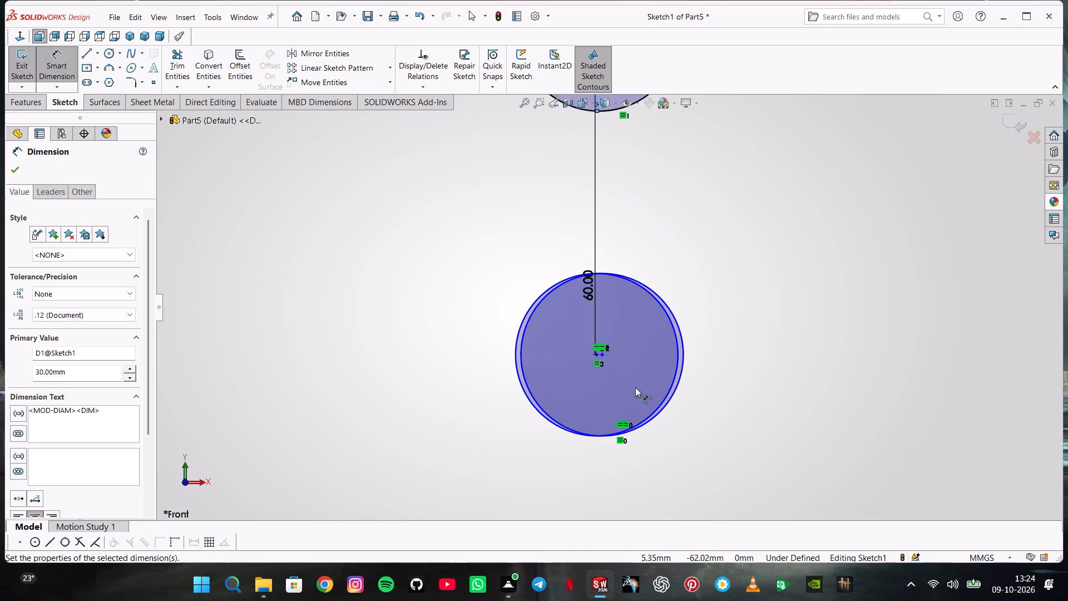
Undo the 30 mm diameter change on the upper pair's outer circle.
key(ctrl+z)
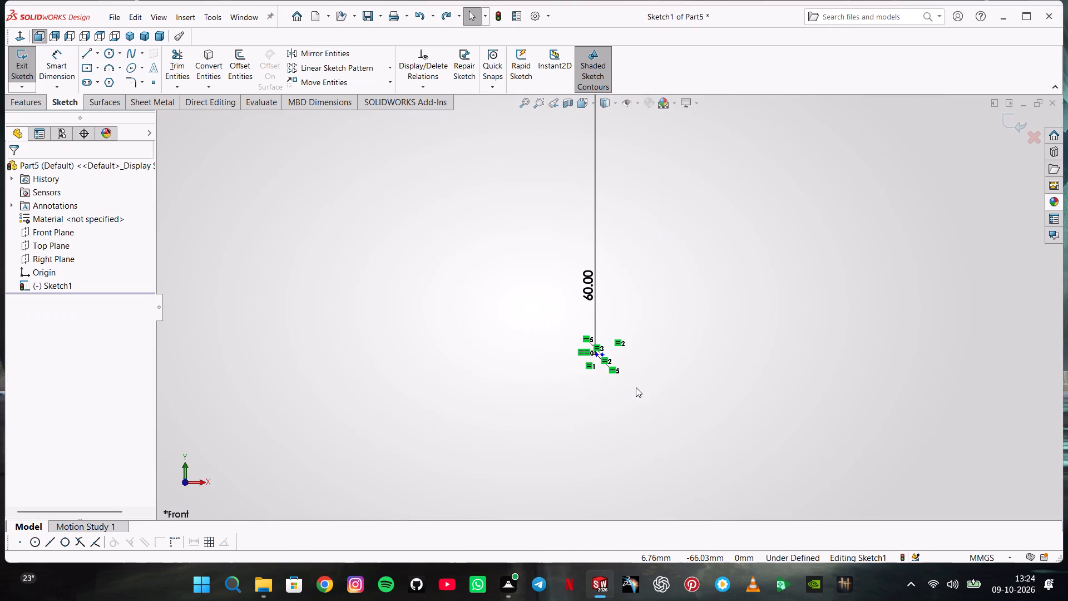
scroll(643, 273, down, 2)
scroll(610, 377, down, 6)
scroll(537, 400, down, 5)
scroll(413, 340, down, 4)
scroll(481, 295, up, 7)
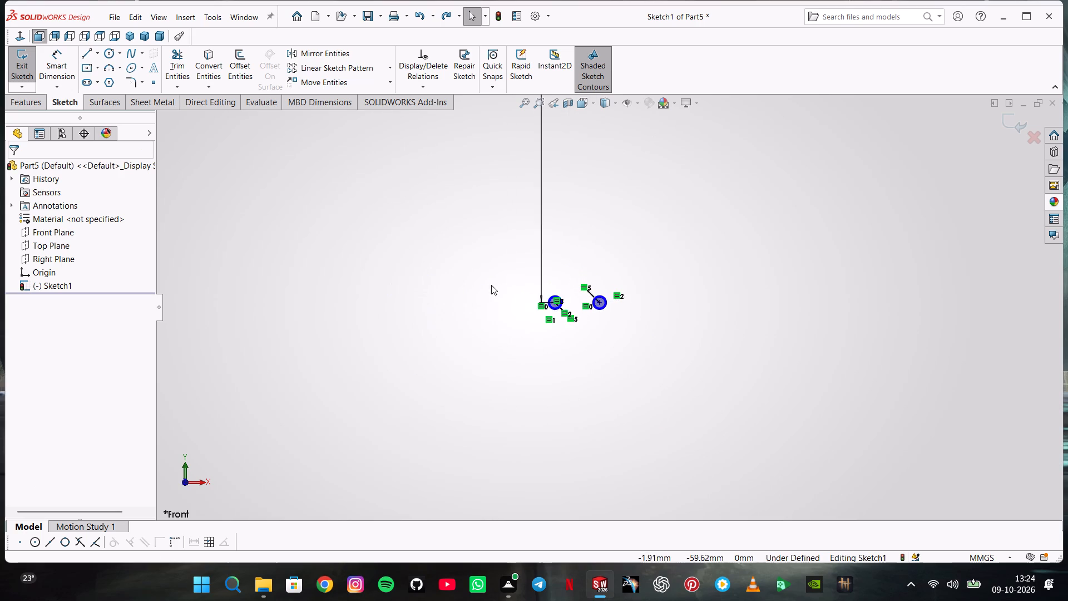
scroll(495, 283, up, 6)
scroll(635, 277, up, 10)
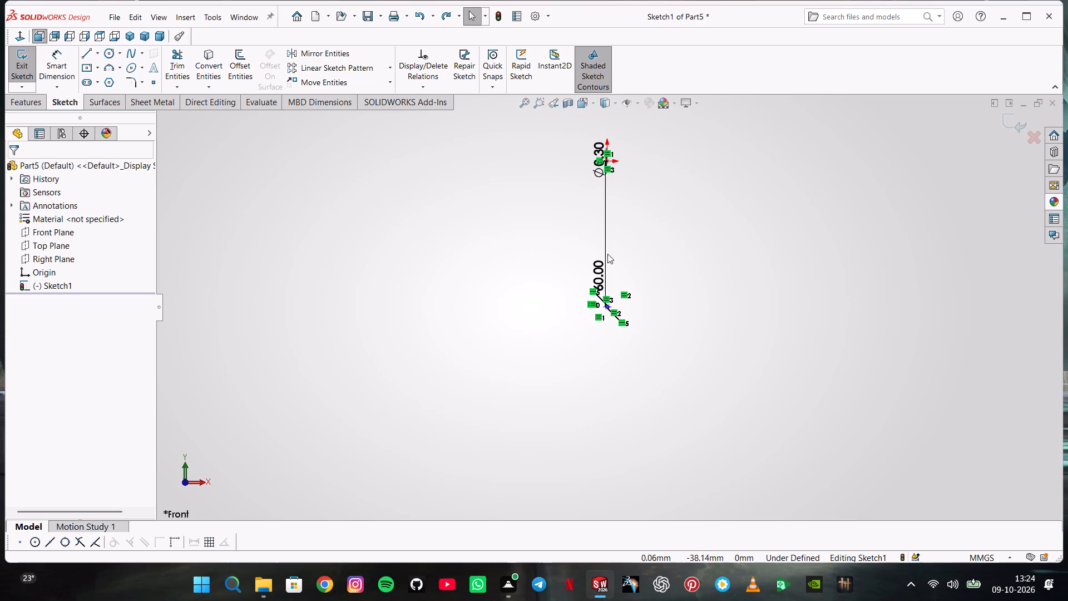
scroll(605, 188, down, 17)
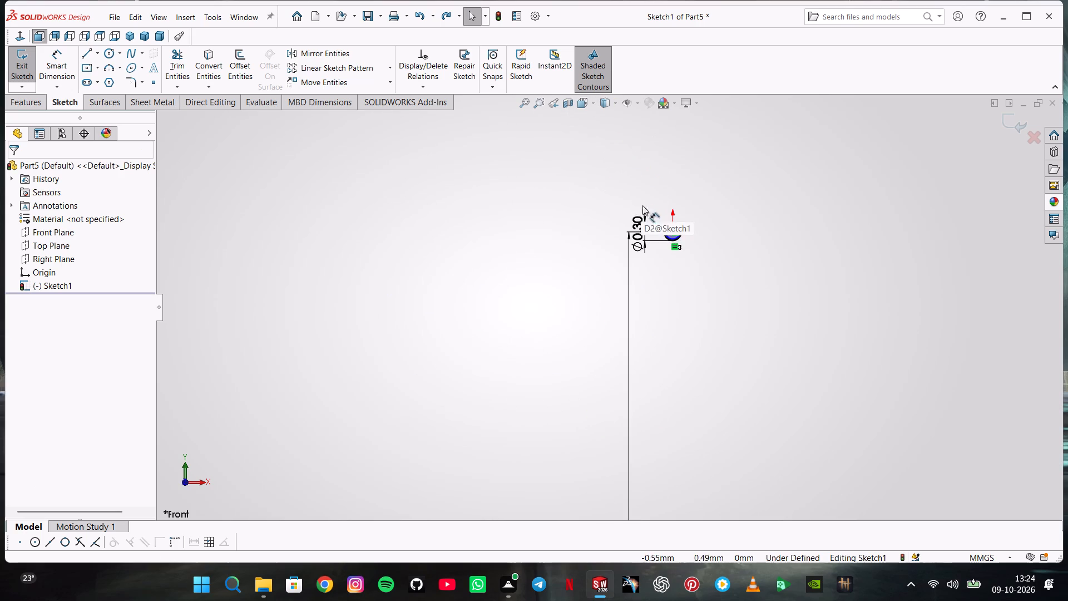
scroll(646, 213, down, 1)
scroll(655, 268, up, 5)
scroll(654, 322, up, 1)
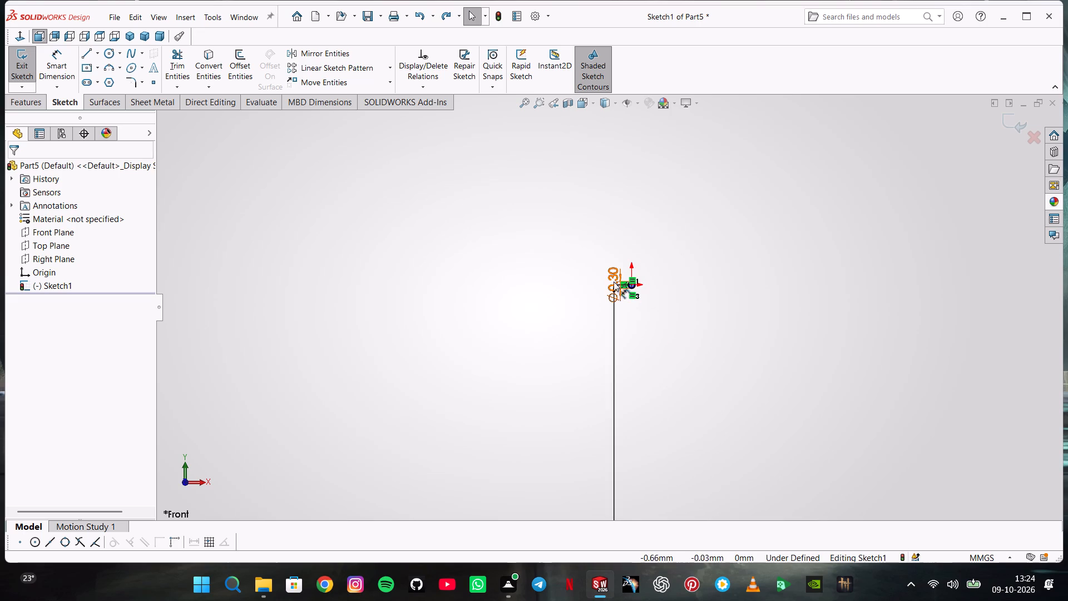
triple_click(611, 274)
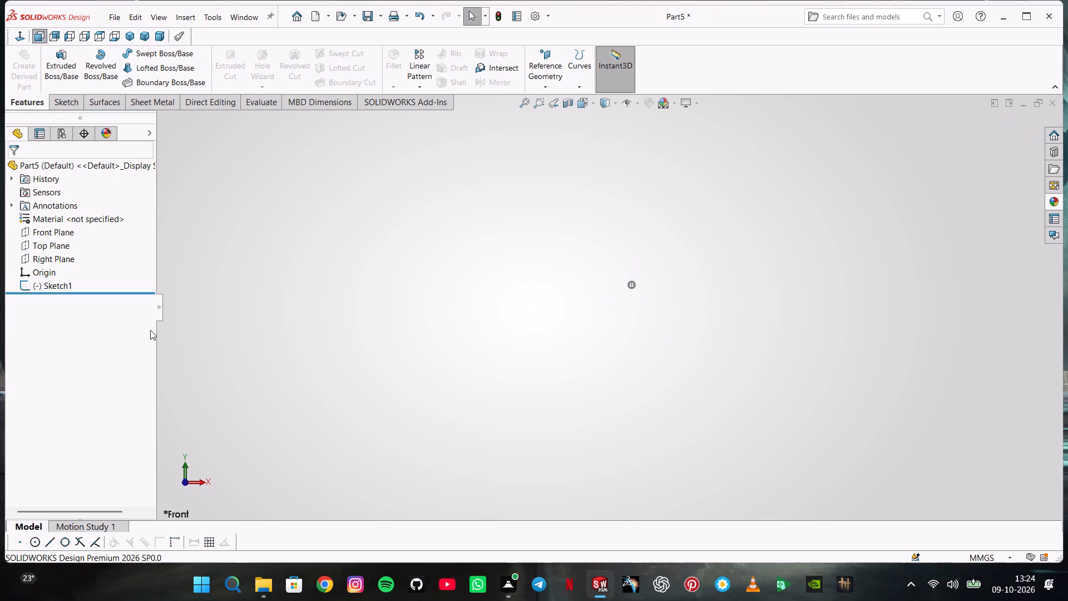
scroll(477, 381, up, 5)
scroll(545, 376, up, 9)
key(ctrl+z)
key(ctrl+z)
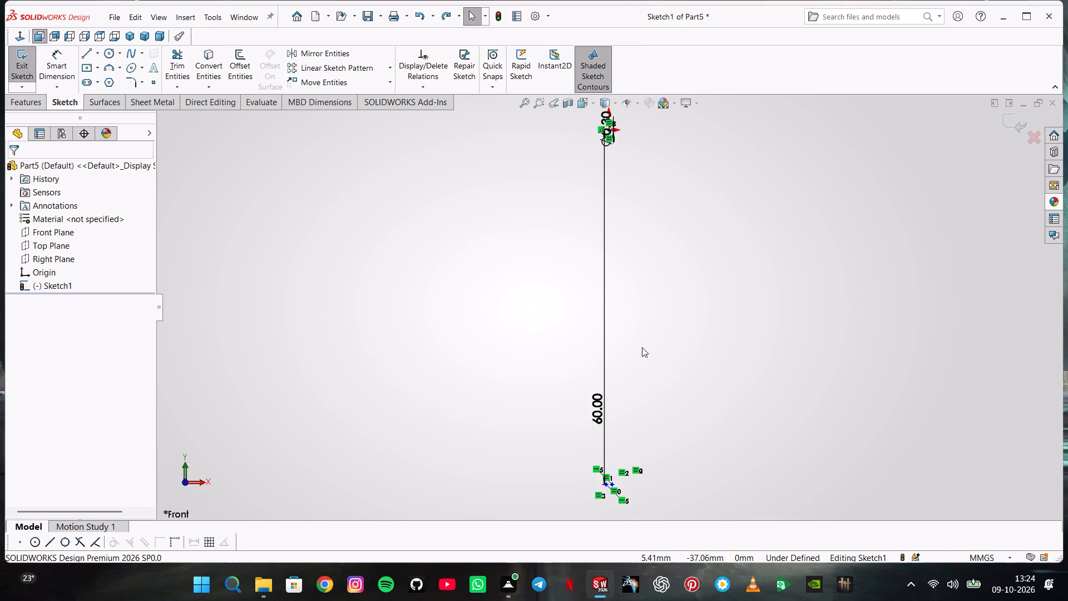
Set the upper pair's outer circle diameter to 30 mm.
scroll(617, 170, down, 18)
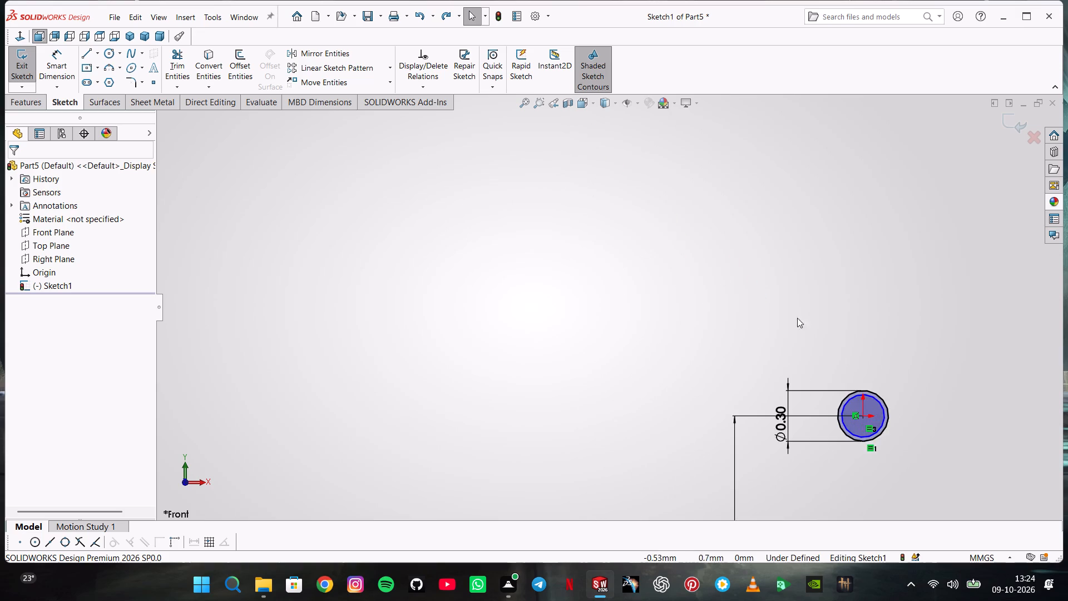
scroll(824, 337, down, 4)
double_click(677, 505)
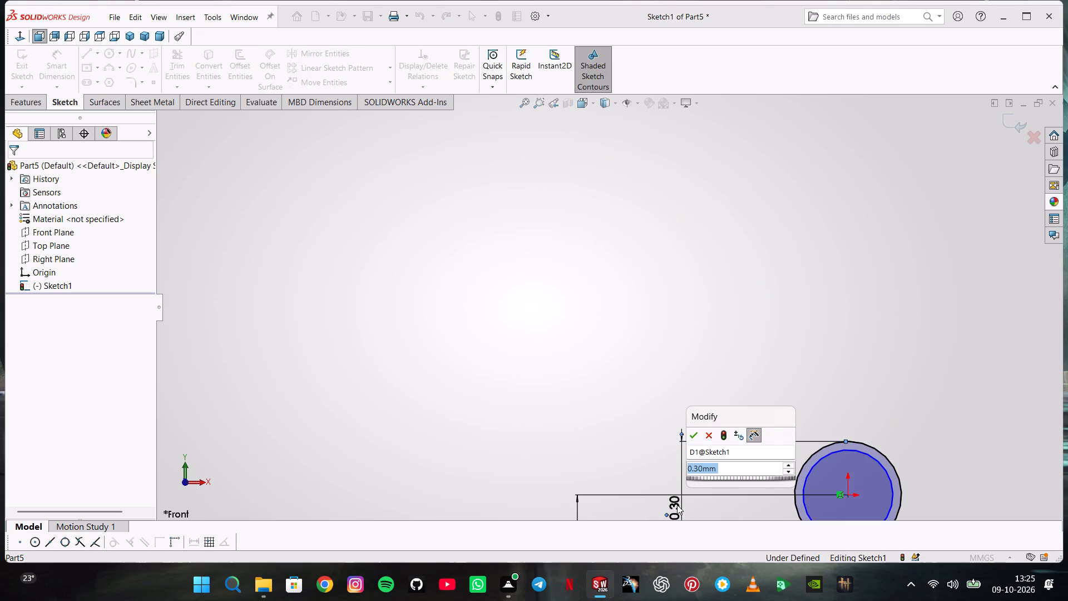
text(30)
key(Return)
Dimension the upper pair's inner circle diameter as 8 mm.
scroll(523, 381, up, 3)
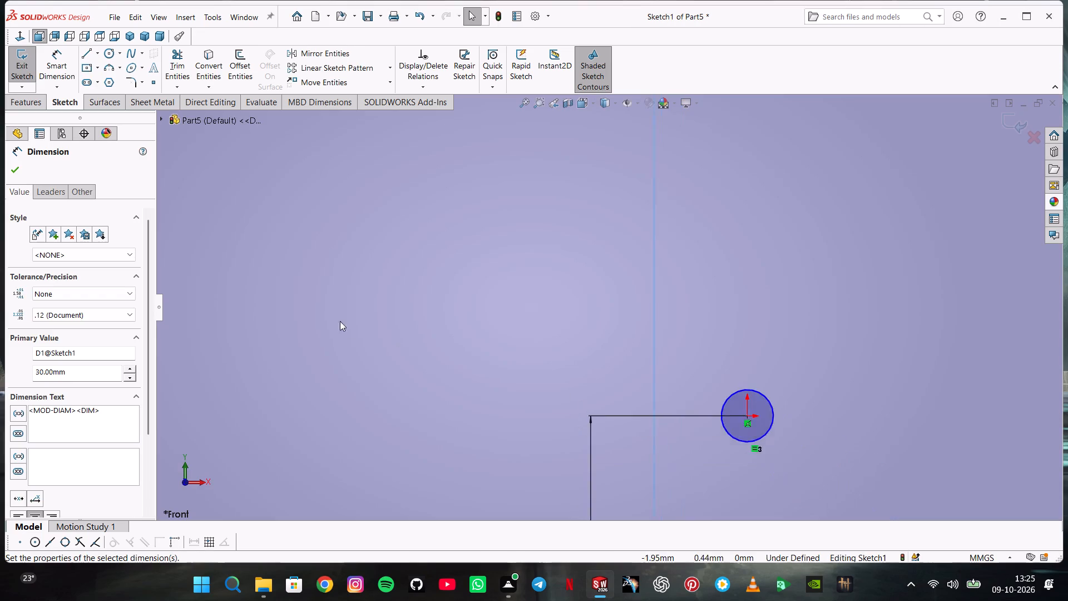
scroll(340, 321, up, 1)
click(50, 71)
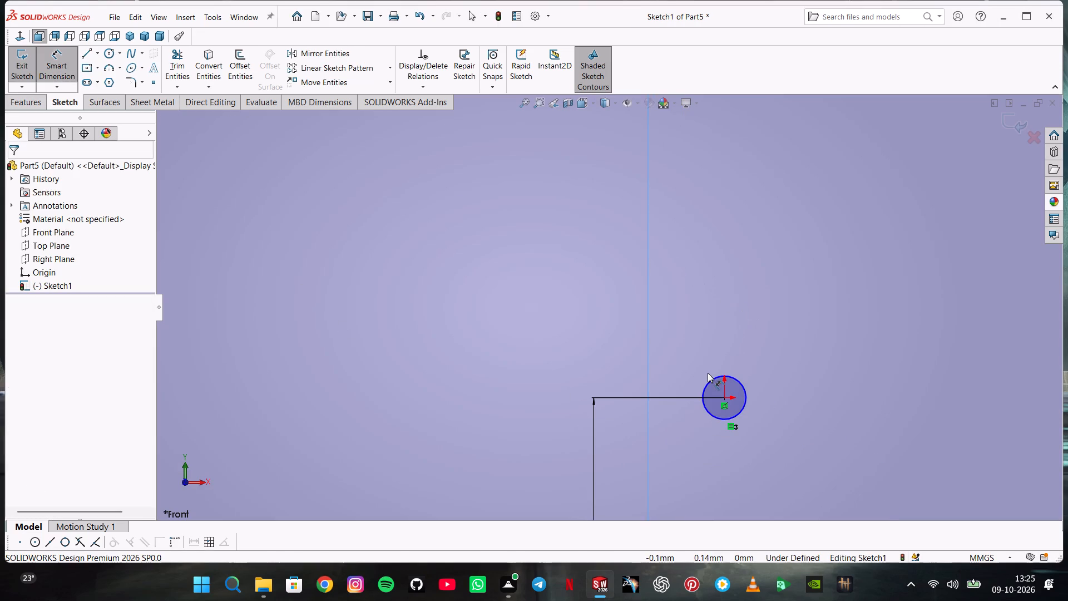
click(714, 375)
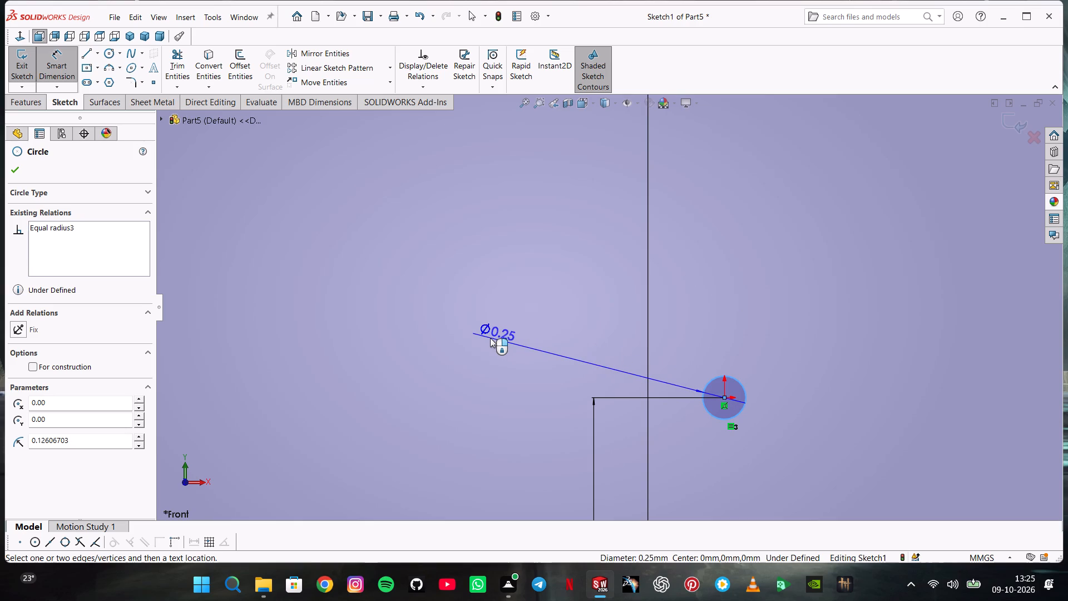
click(490, 338)
key(8)
key(Return)
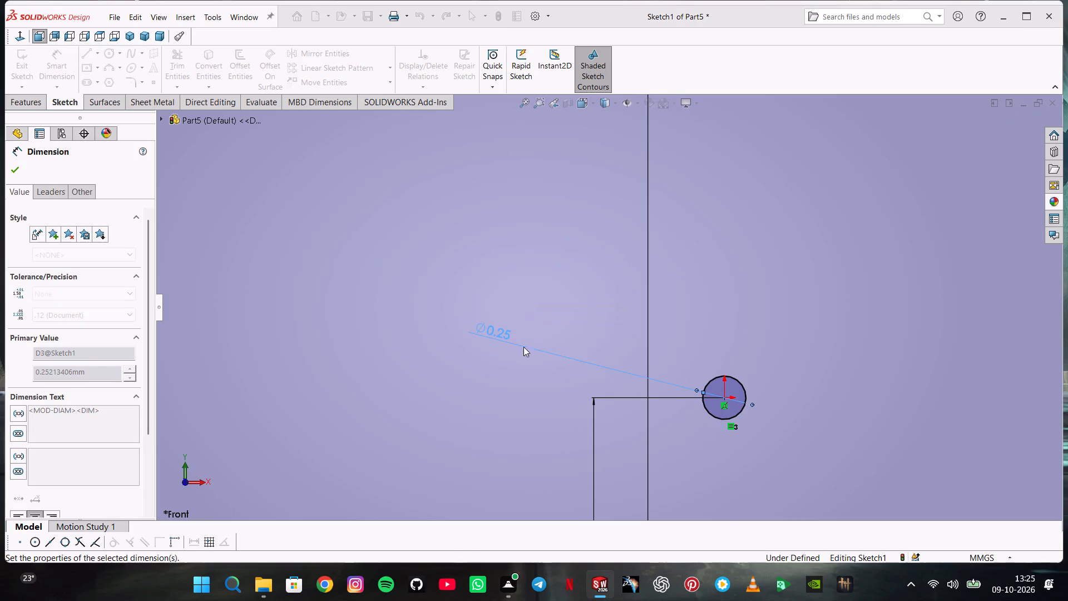
scroll(616, 383, up, 14)
scroll(637, 487, up, 9)
scroll(626, 438, down, 7)
scroll(607, 337, down, 5)
scroll(519, 159, up, 3)
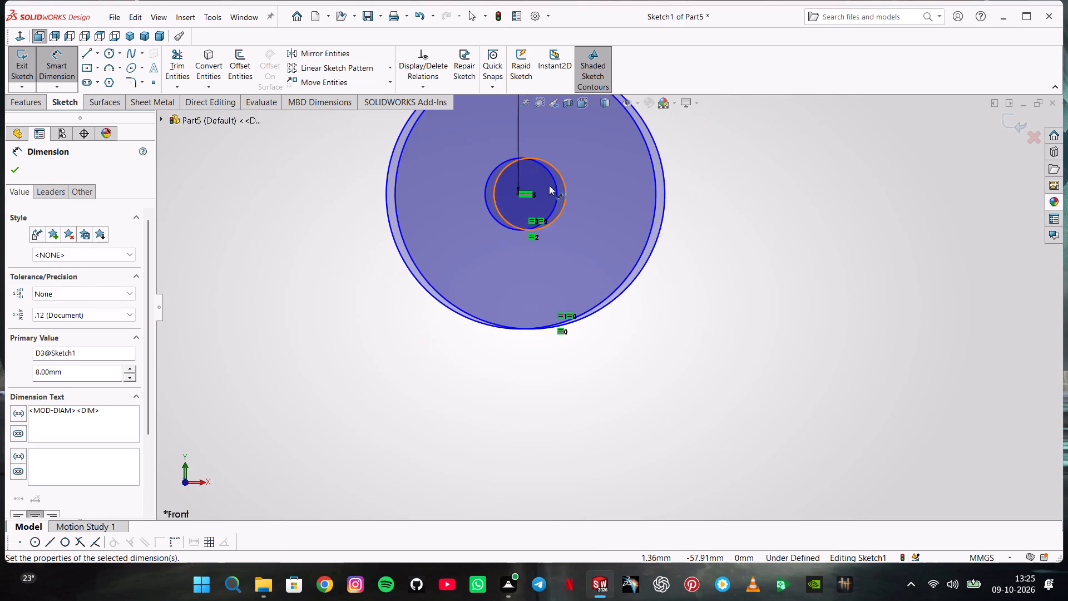
key(Escape)
key(Escape)
Separate the overlapping lower circle pairs, placing one centre about 49 mm right and the other about 77 mm left of the origin.
drag(587, 178, 941, 141)
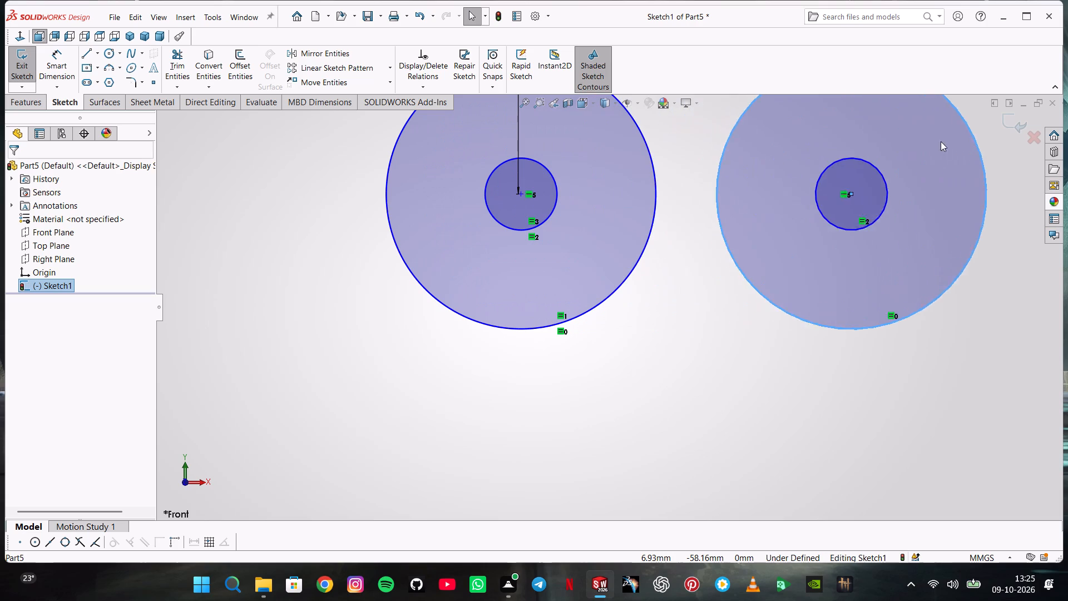
drag(941, 141, 1025, 178)
scroll(876, 173, up, 3)
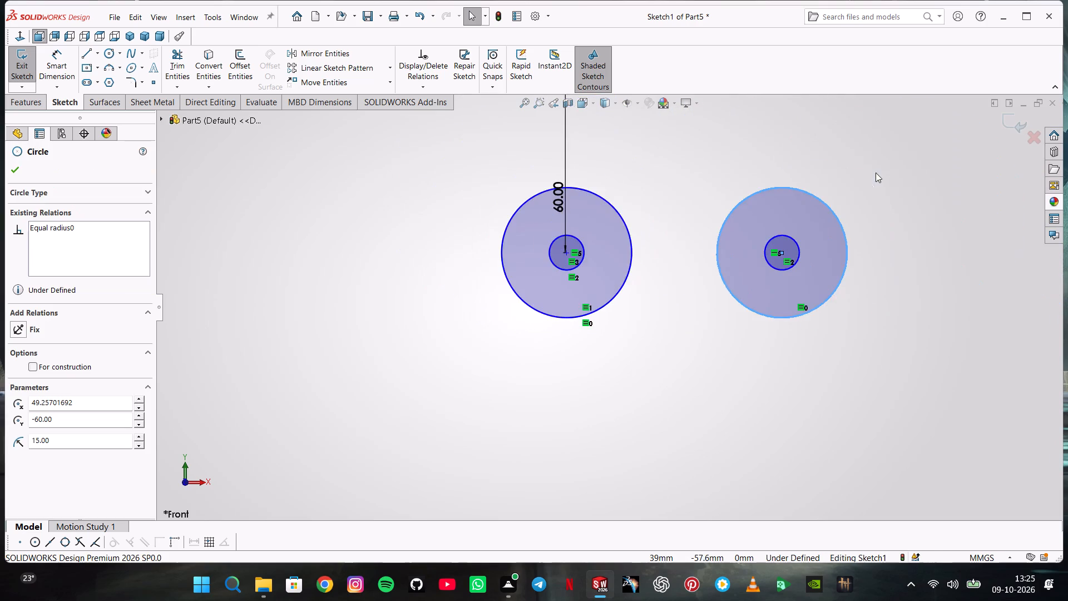
scroll(876, 173, up, 6)
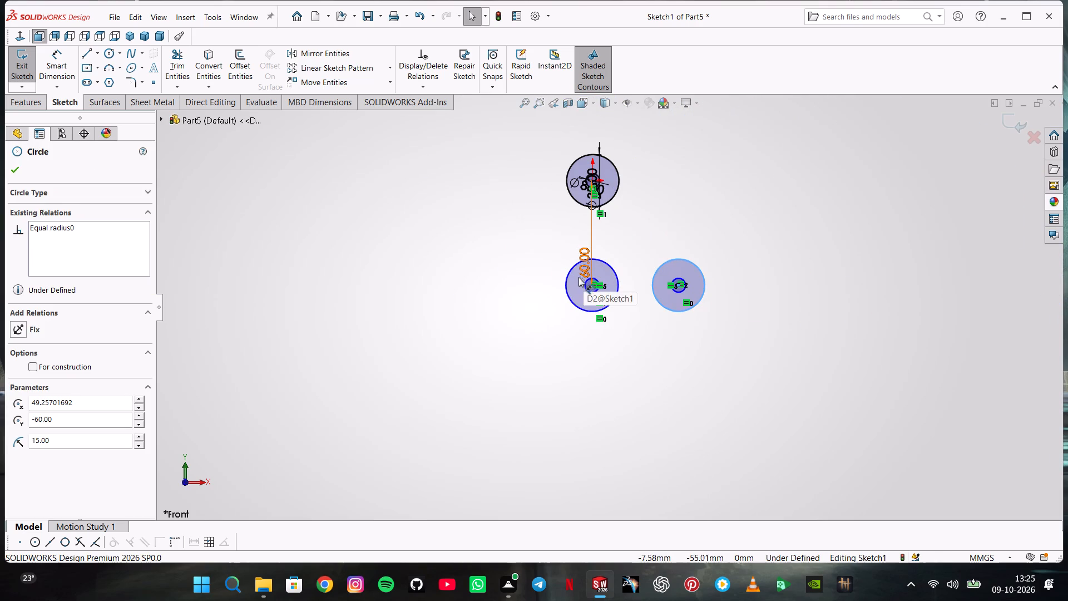
drag(573, 287, 440, 305)
key(Escape)
key(Escape)
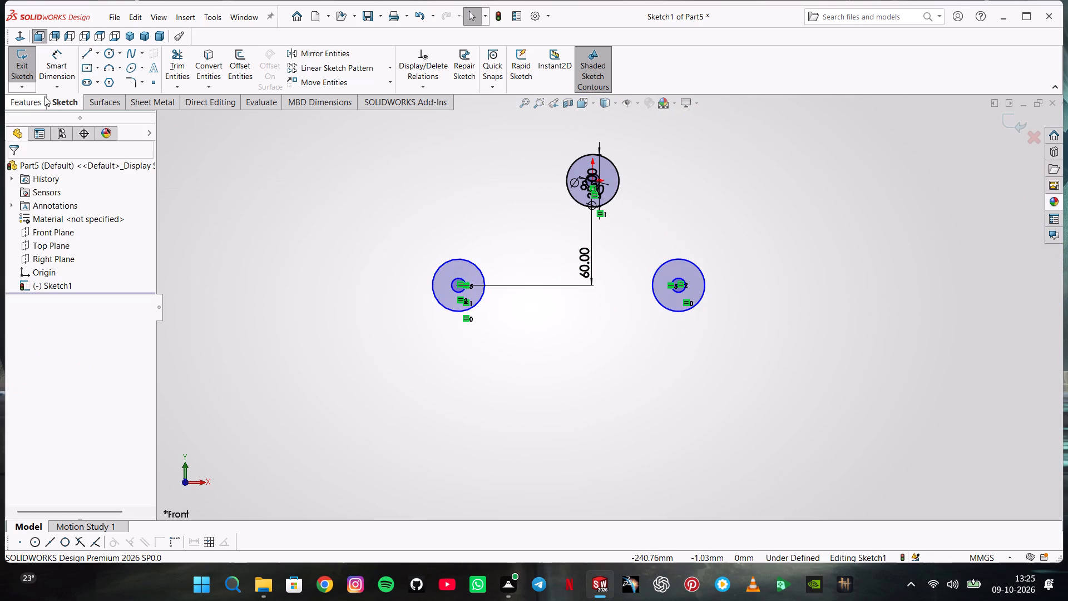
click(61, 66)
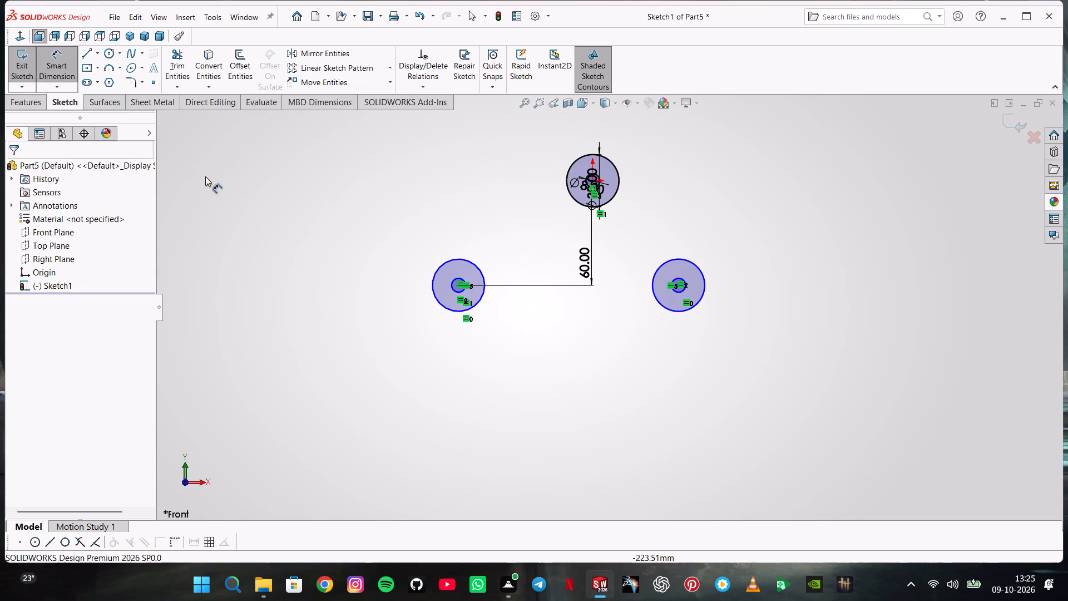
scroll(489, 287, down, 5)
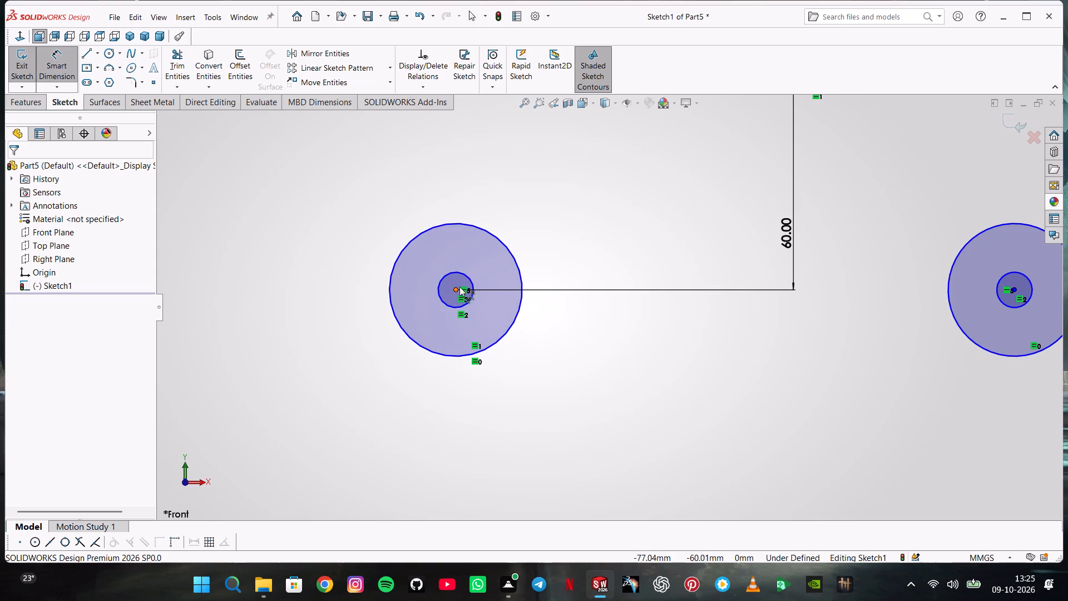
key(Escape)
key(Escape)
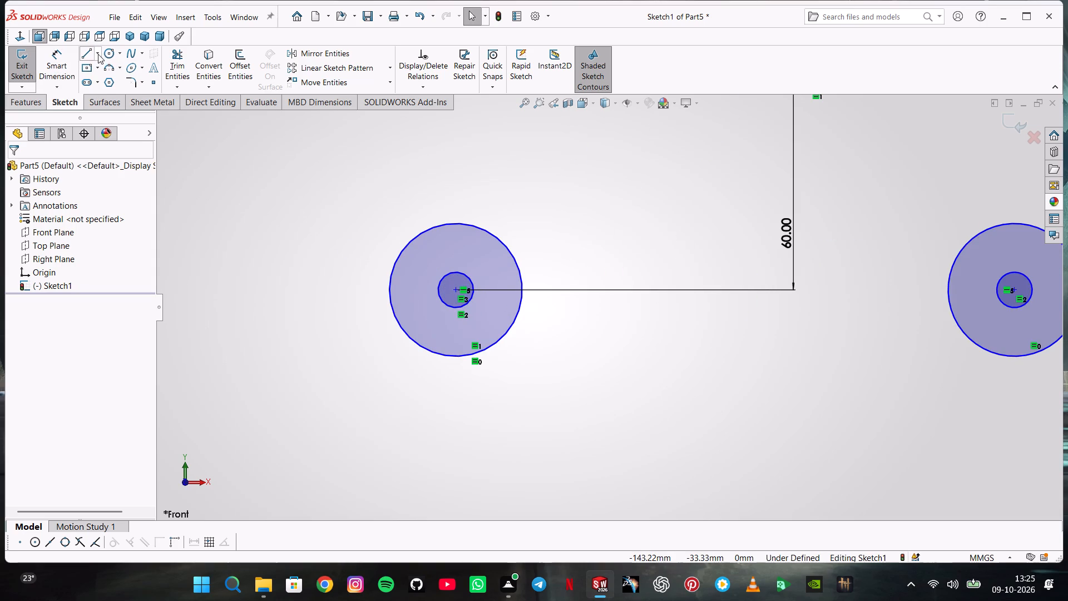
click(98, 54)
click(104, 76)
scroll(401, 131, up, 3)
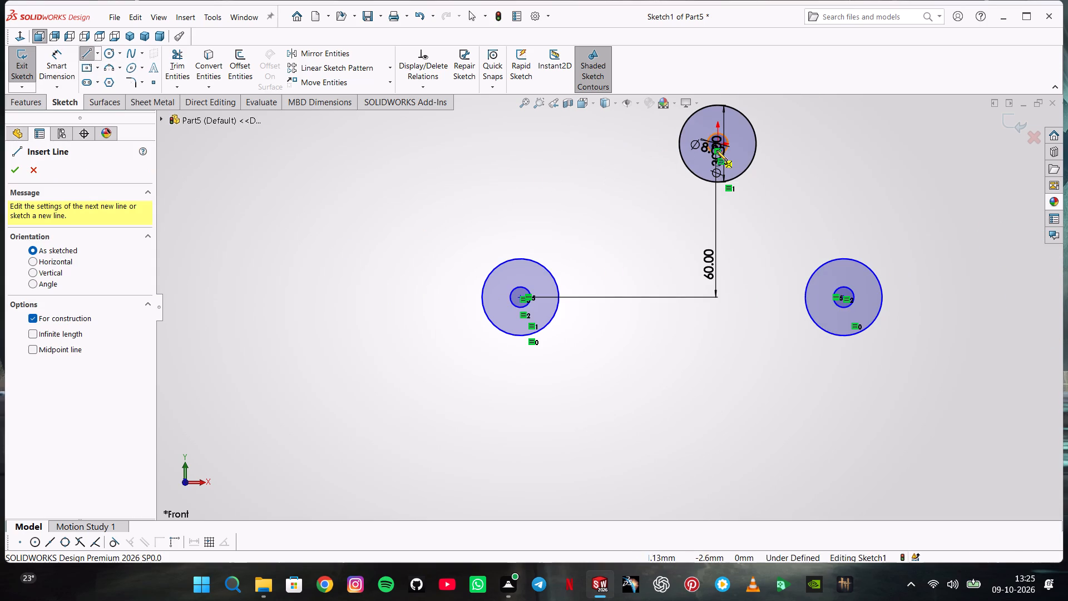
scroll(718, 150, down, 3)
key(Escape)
Move the 8 mm and 30 mm diameter dimensions clear of the upper circle pair, one on each side.
drag(676, 154, 675, 154)
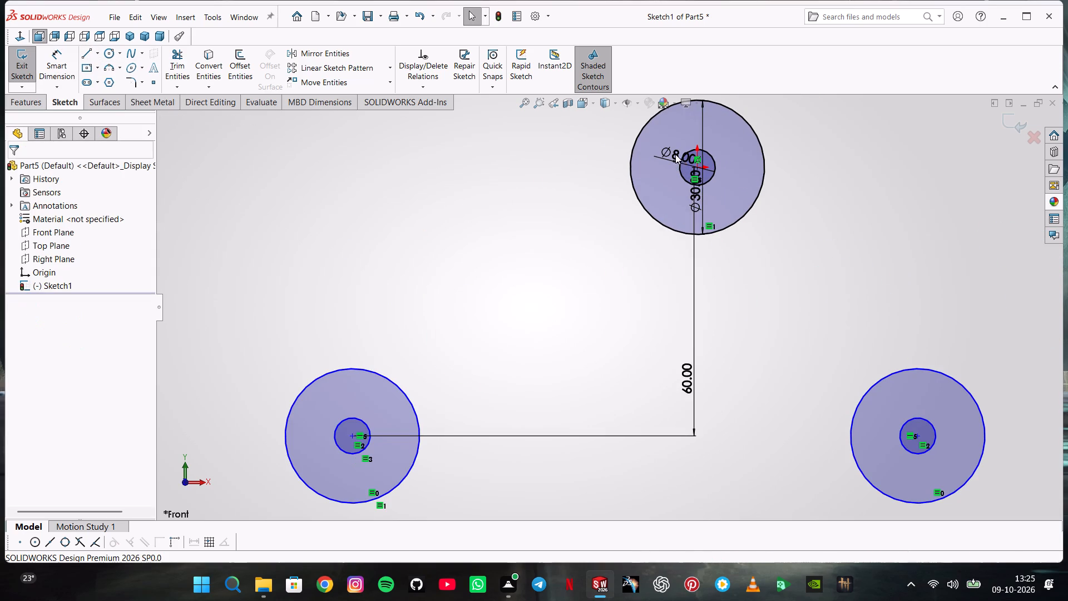
drag(675, 154, 551, 163)
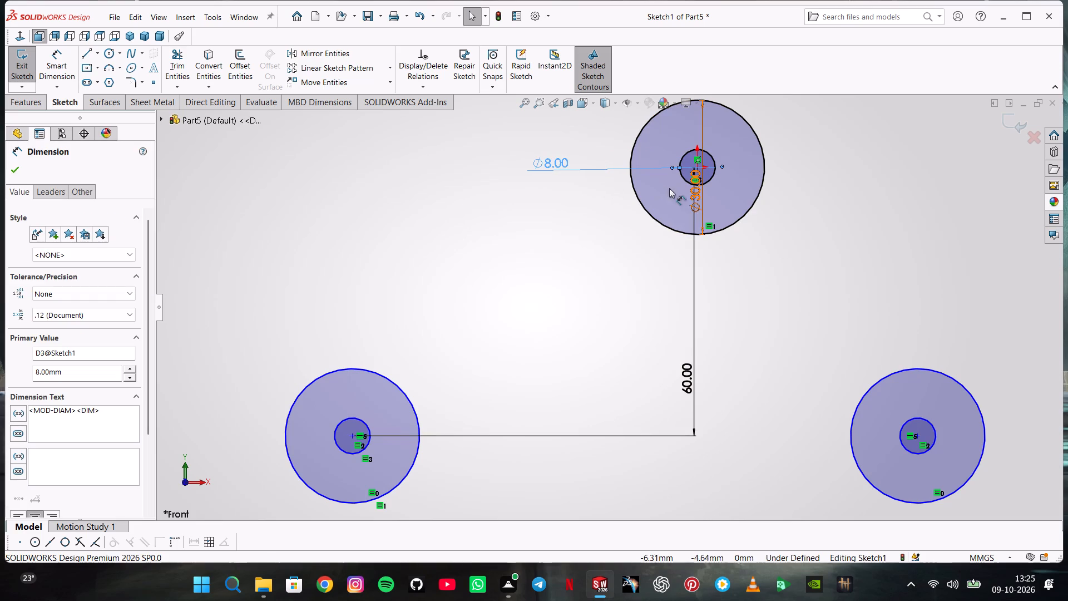
drag(689, 194, 792, 191)
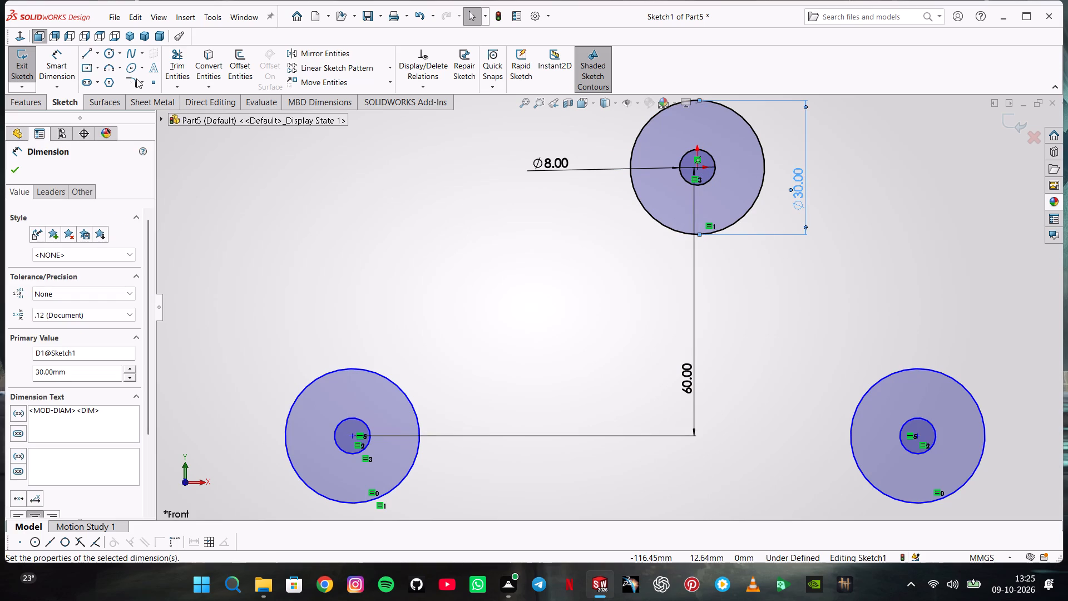
Sketch a vertical centerline about 23 mm long downward from the upper circle pair's centre.
click(101, 54)
click(107, 73)
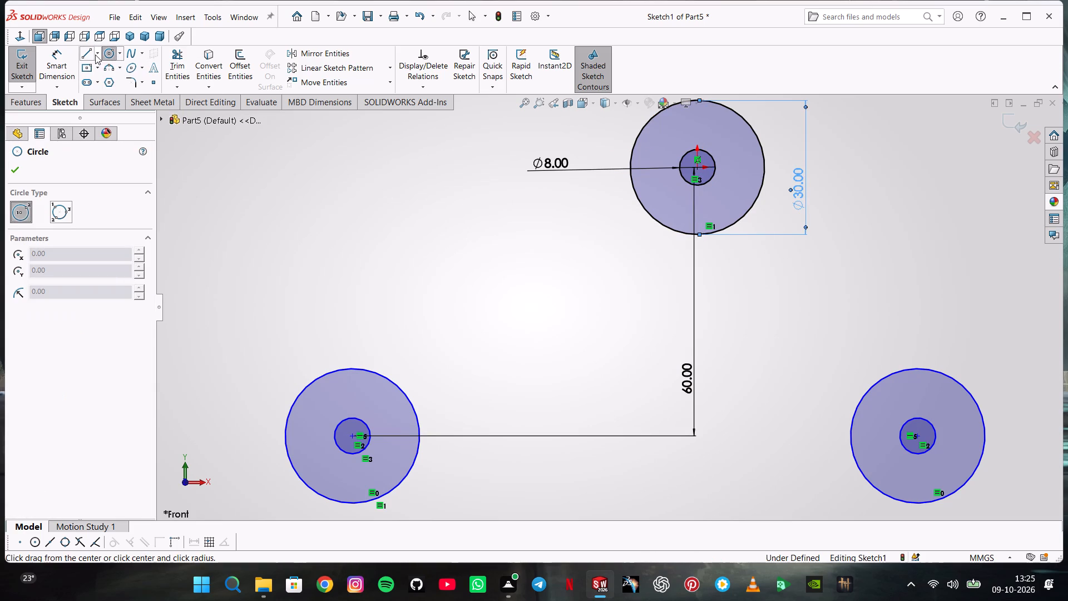
click(97, 52)
click(103, 78)
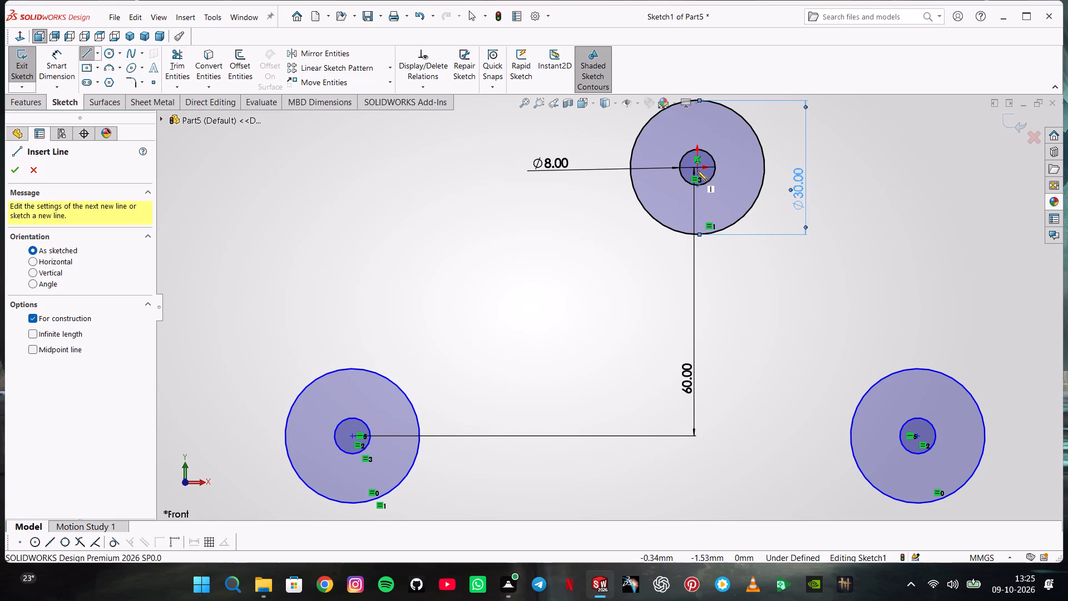
drag(698, 168, 698, 176)
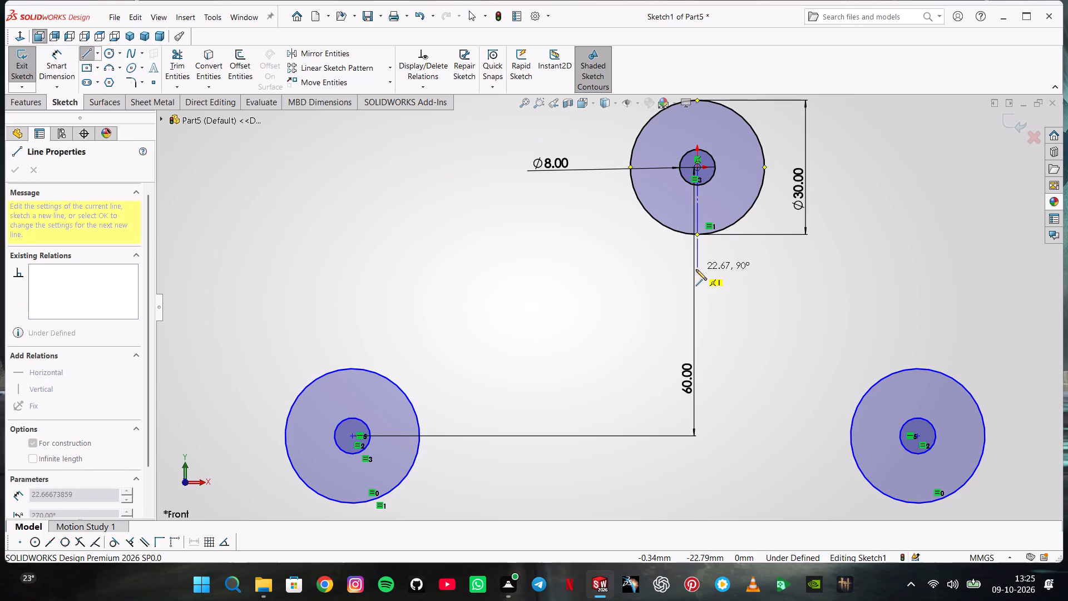
click(695, 269)
double_click(735, 259)
key(Escape)
Move the 60 mm vertical dimension to the far side of the lower-left circle pair.
drag(695, 394, 287, 364)
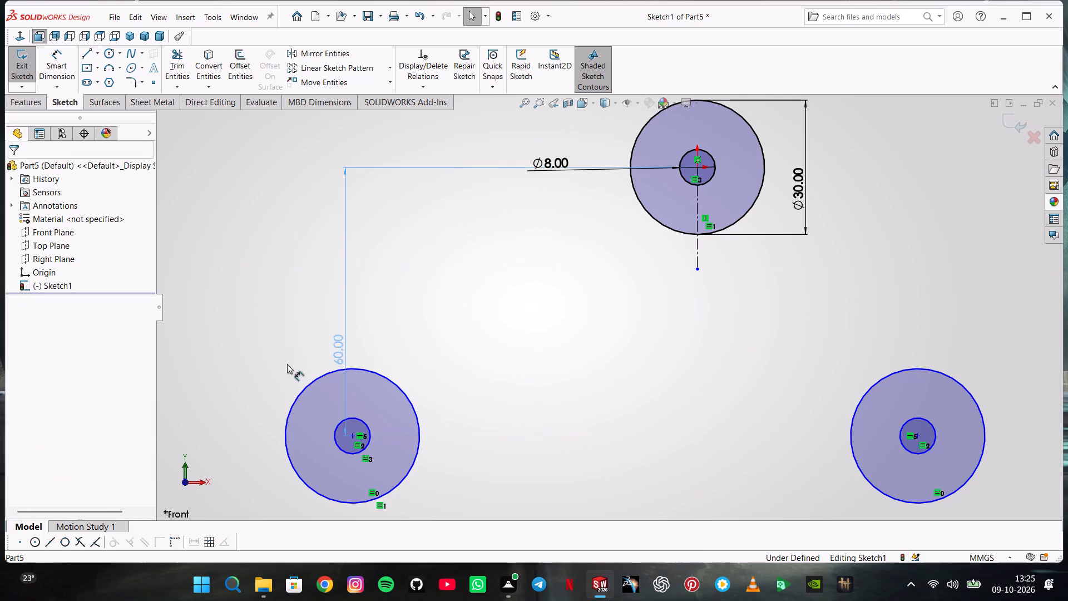
drag(287, 364, 143, 368)
key(Escape)
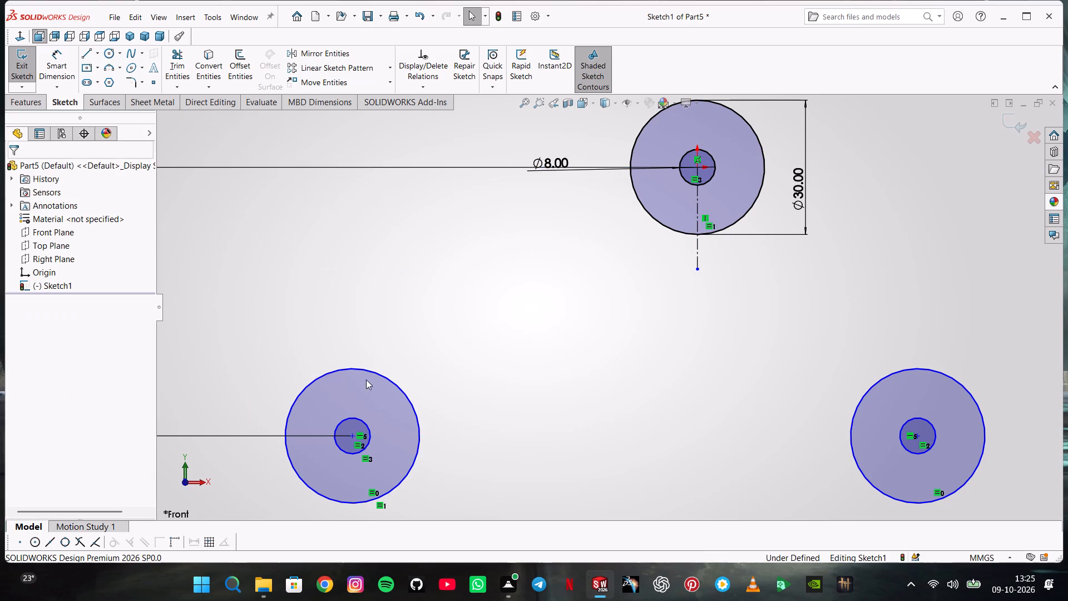
Add a symmetric relation between the two lower pairs' centre points about the vertical centerline.
click(353, 437)
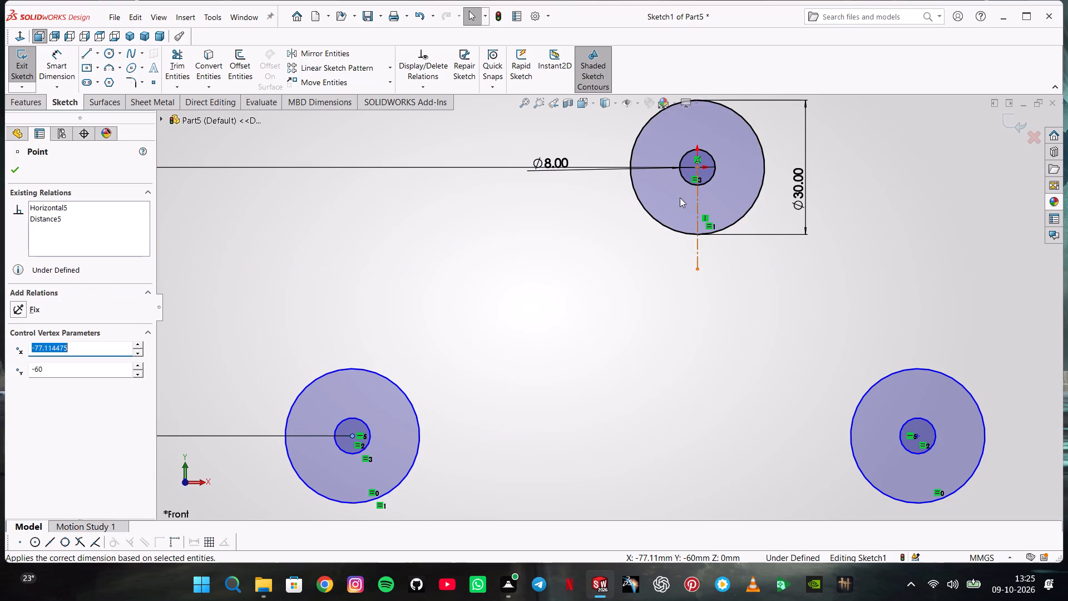
ctrl+click(697, 204)
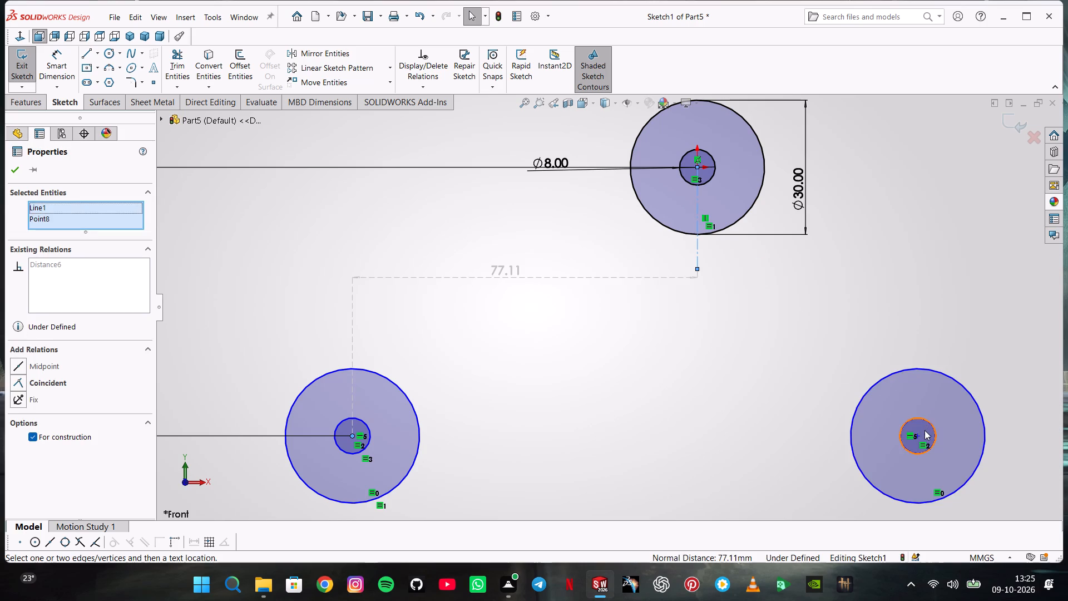
ctrl+click(921, 437)
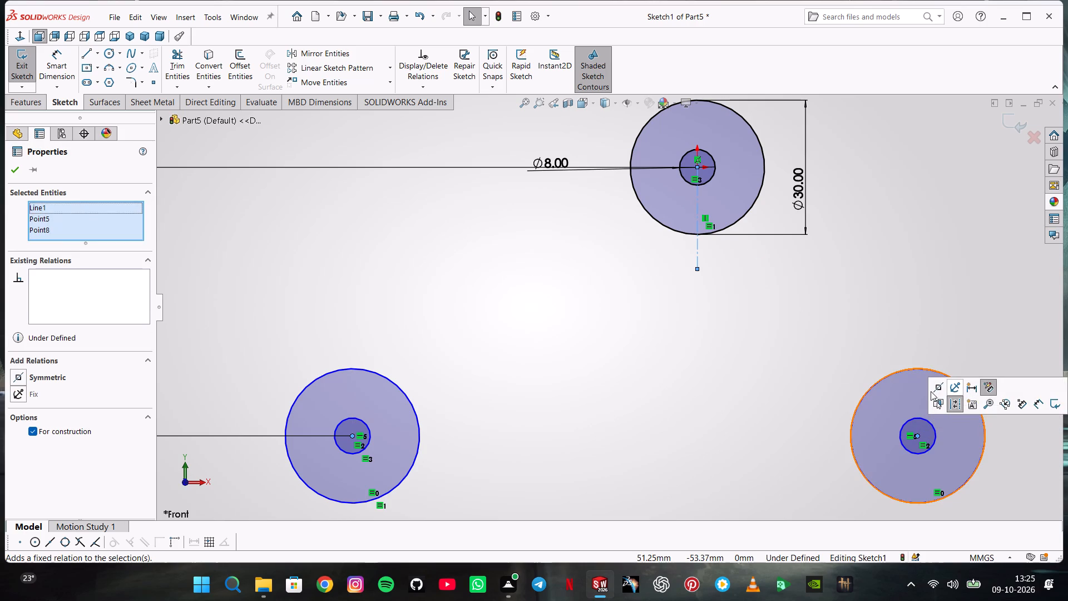
click(940, 390)
key(Escape)
key(Escape)
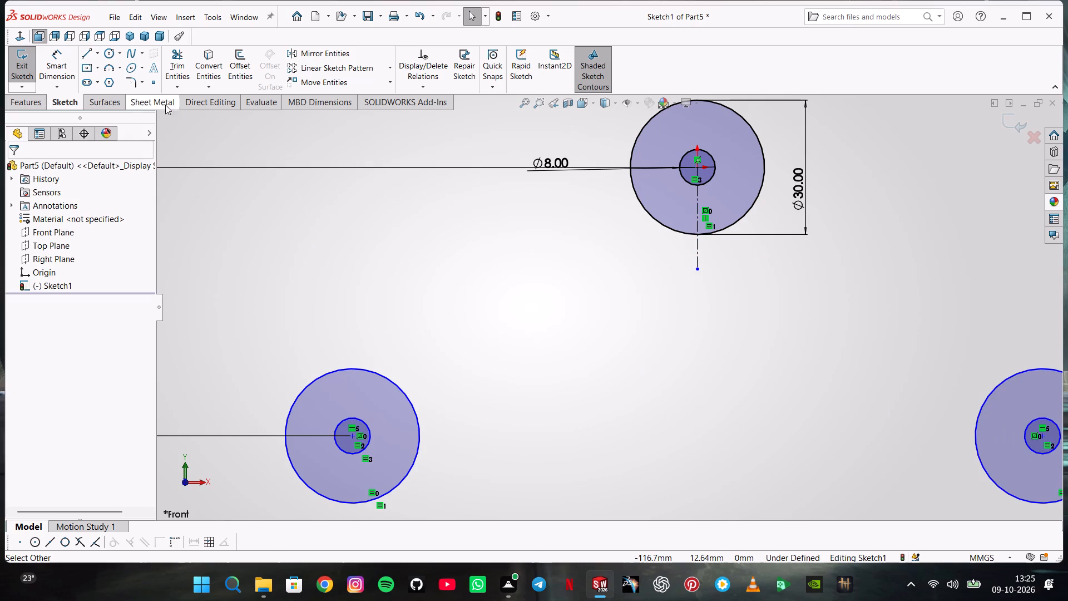
Dimension the horizontal distance between the two lower circle pairs' centres as 75 mm, placed below them.
click(60, 70)
scroll(517, 328, up, 2)
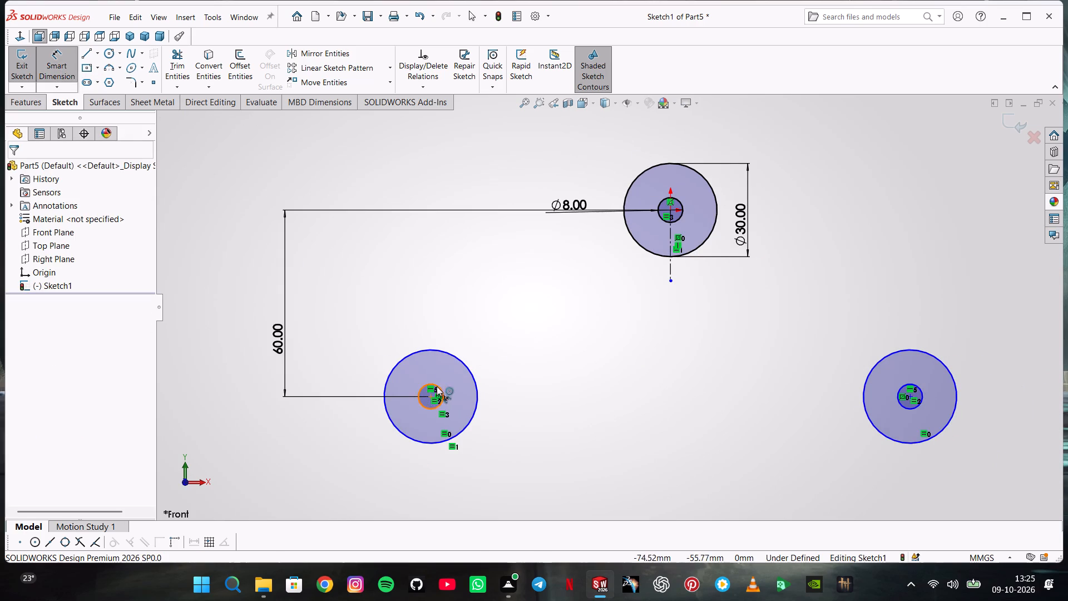
click(431, 396)
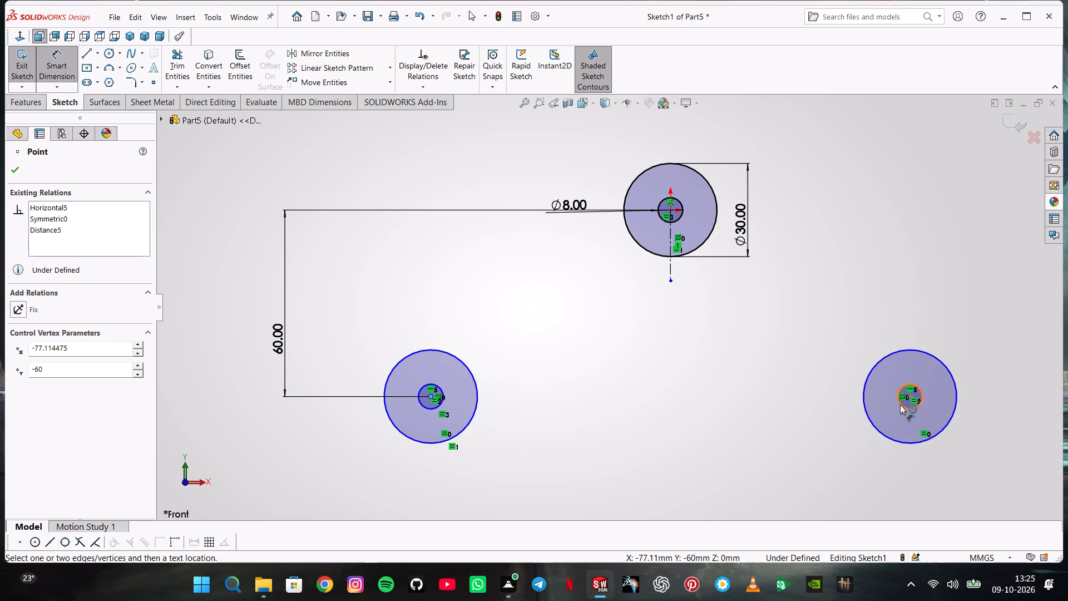
click(912, 394)
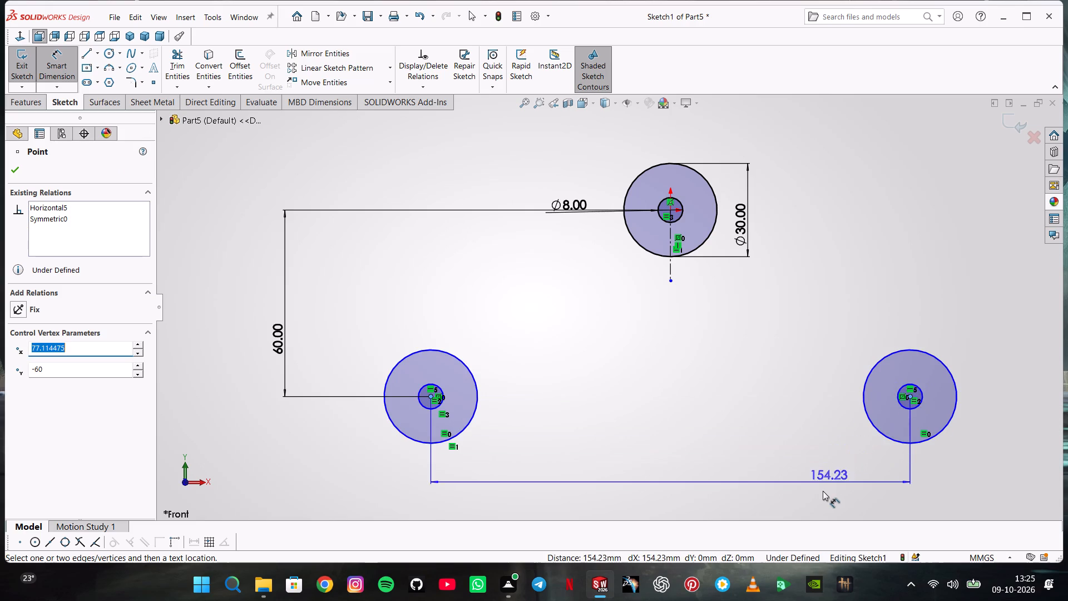
scroll(819, 490, up, 2)
click(765, 488)
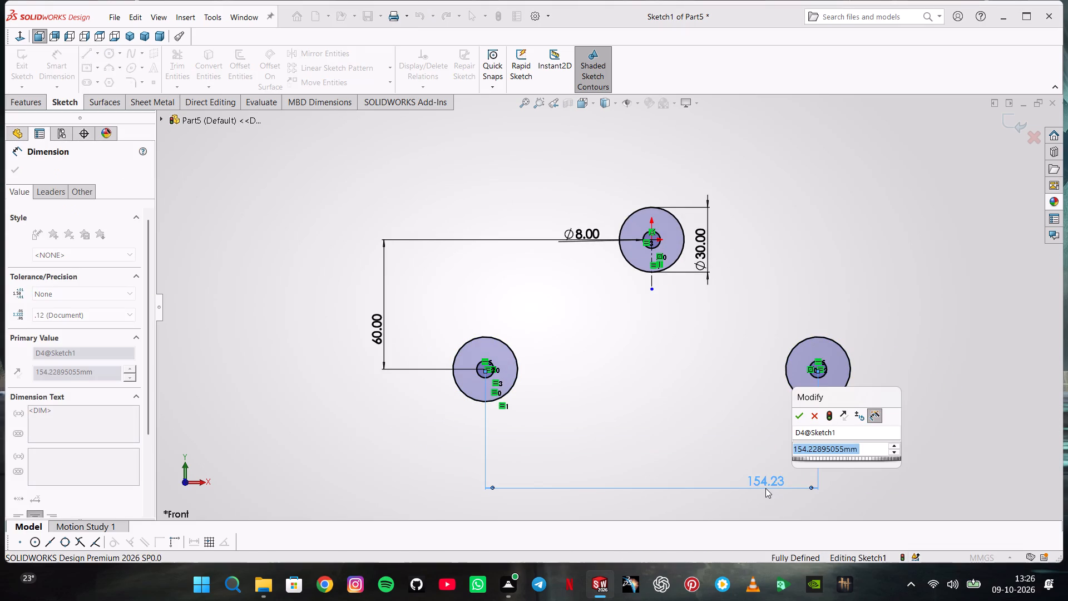
key(7)
key(5)
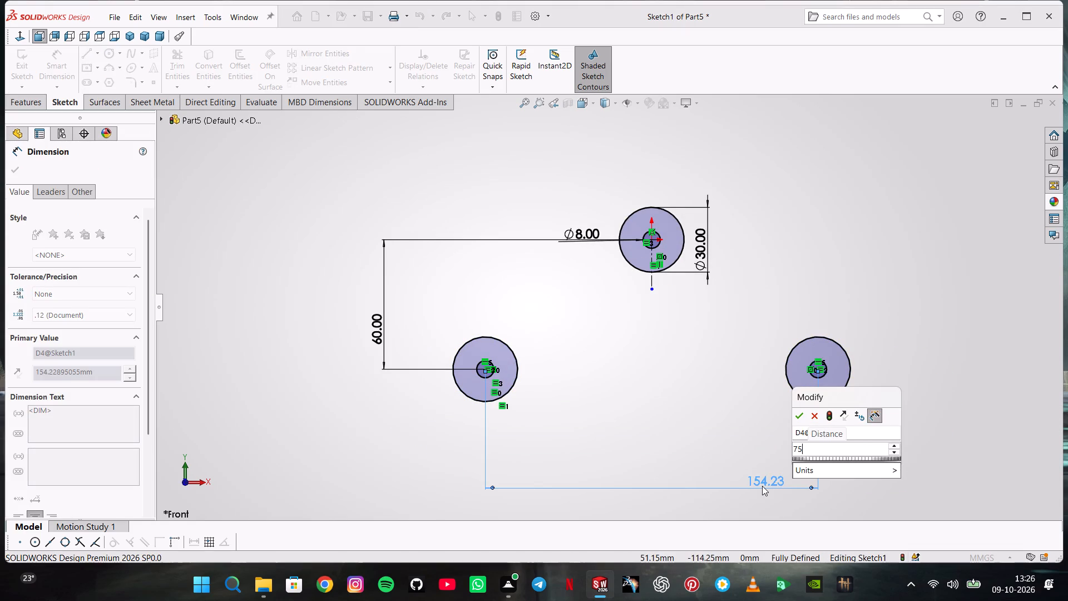
key(Return)
key(Escape)
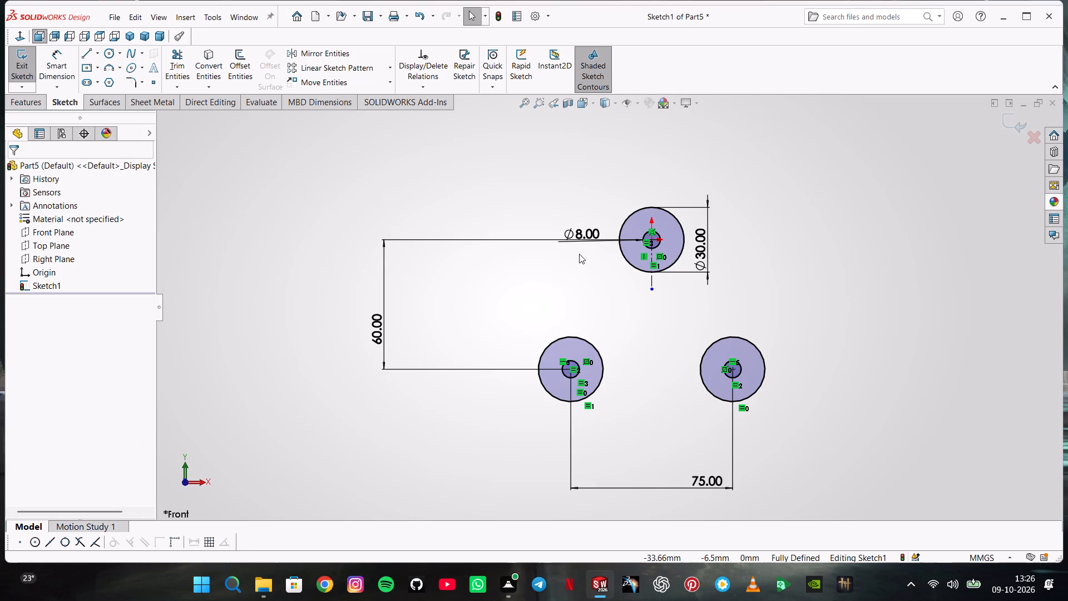
Sketch three separate lines around the circle pairs: one slanted on each side and a horizontal one about 209 mm long below.
click(98, 51)
click(630, 180)
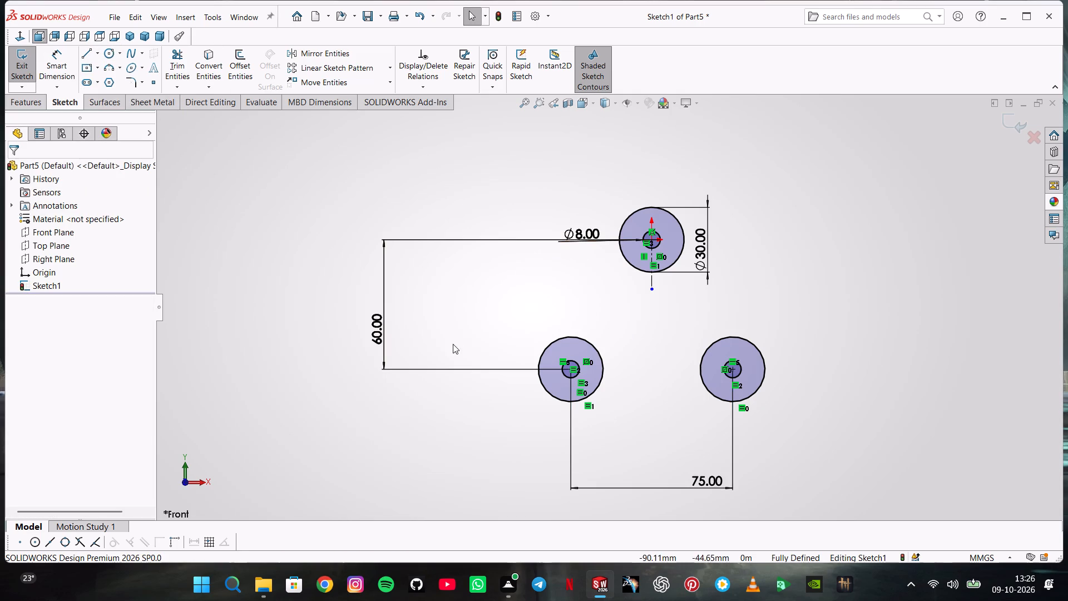
click(90, 56)
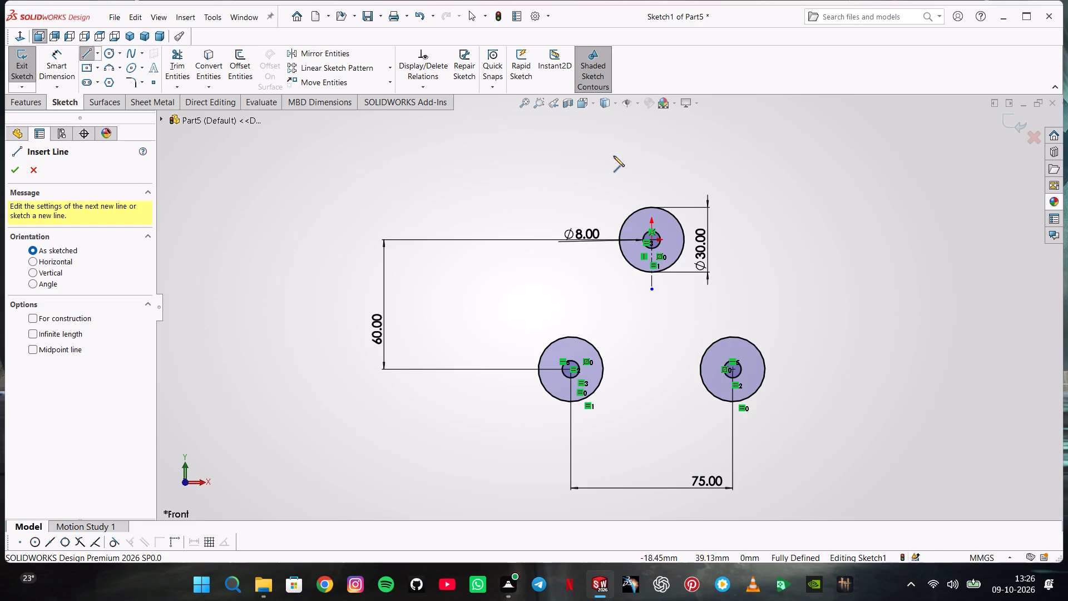
click(616, 154)
click(421, 437)
double_click(429, 461)
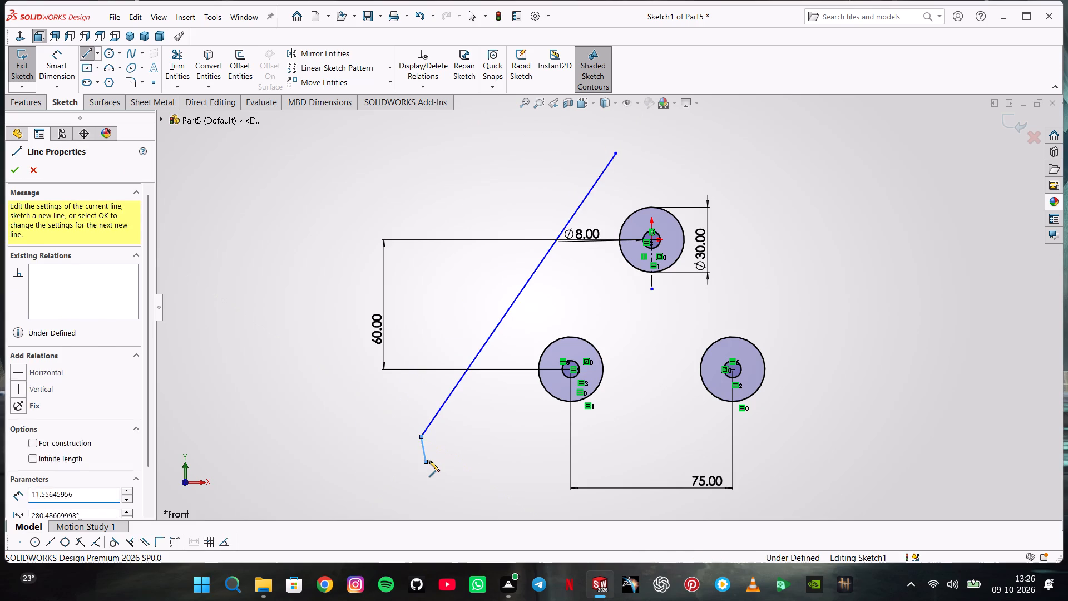
click(456, 489)
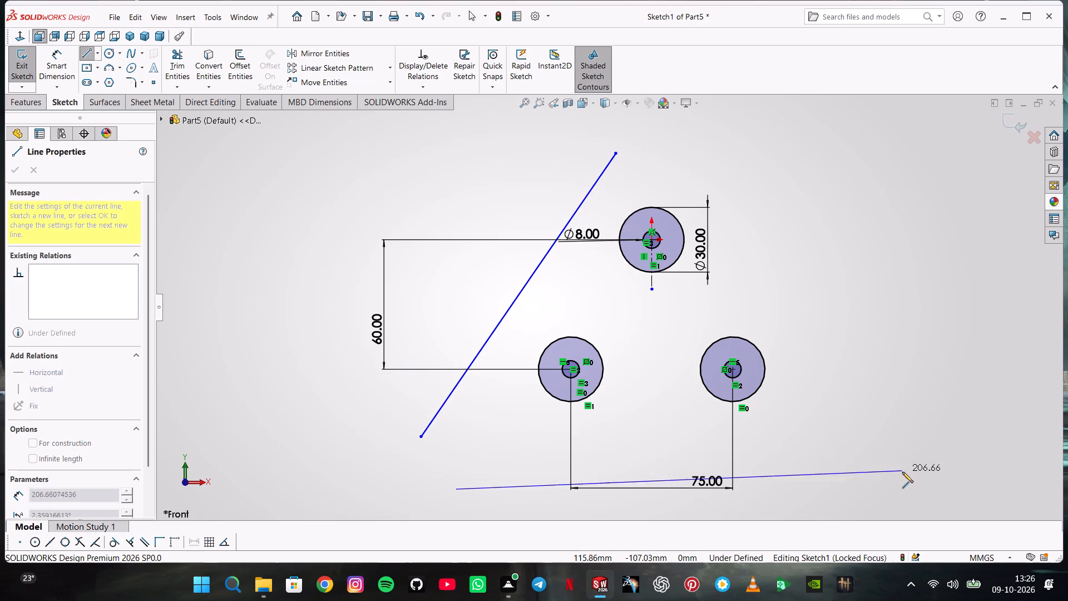
click(907, 488)
double_click(902, 454)
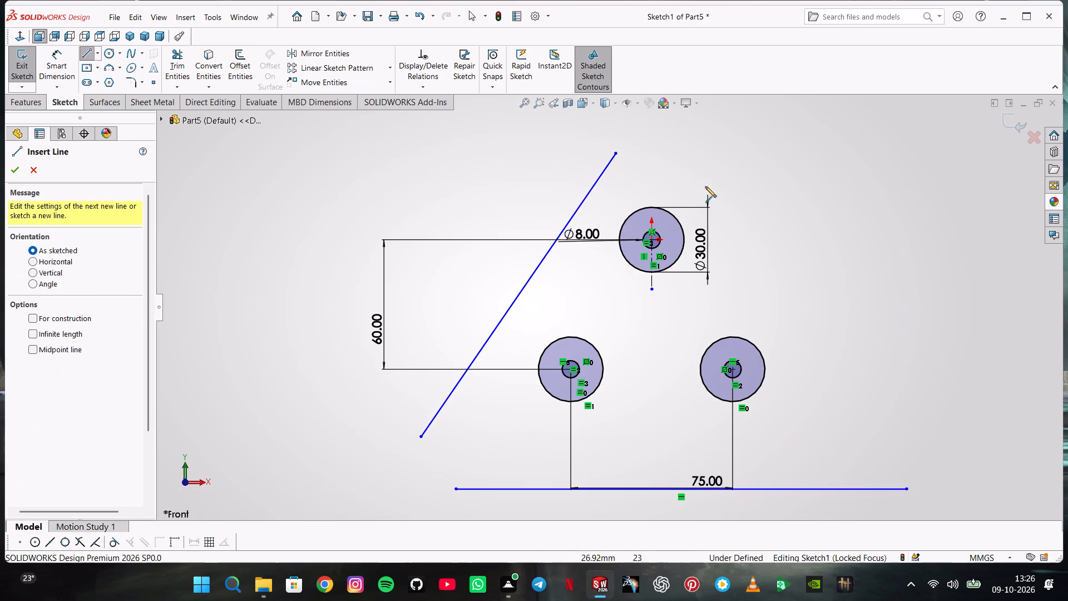
click(680, 149)
click(857, 403)
double_click(872, 386)
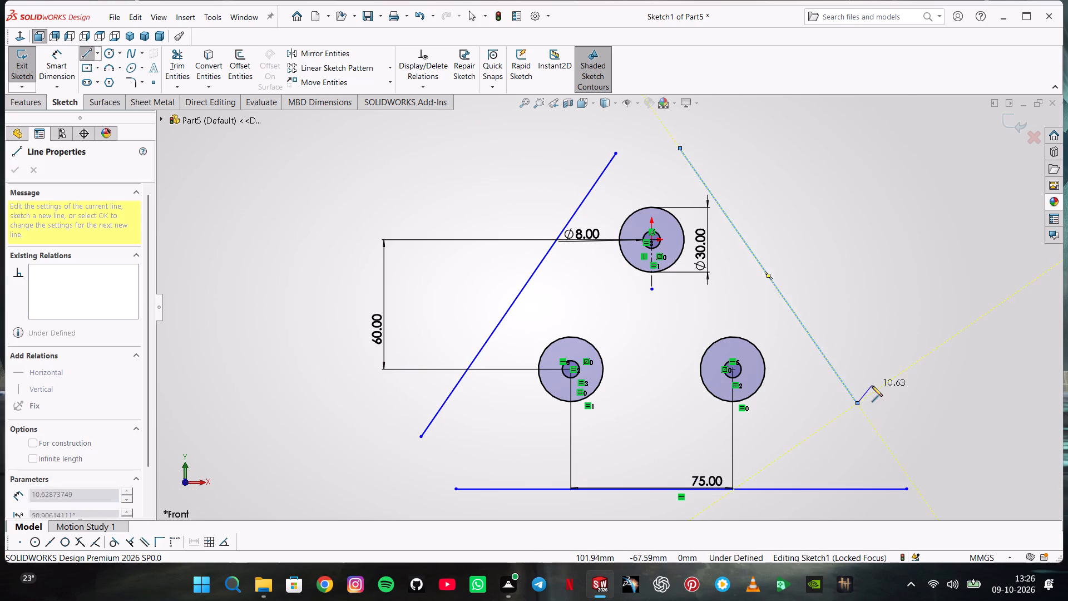
key(Escape)
key(Escape)
Make the right slanted line tangent to the outer circles of the upper and lower-right pairs.
click(734, 223)
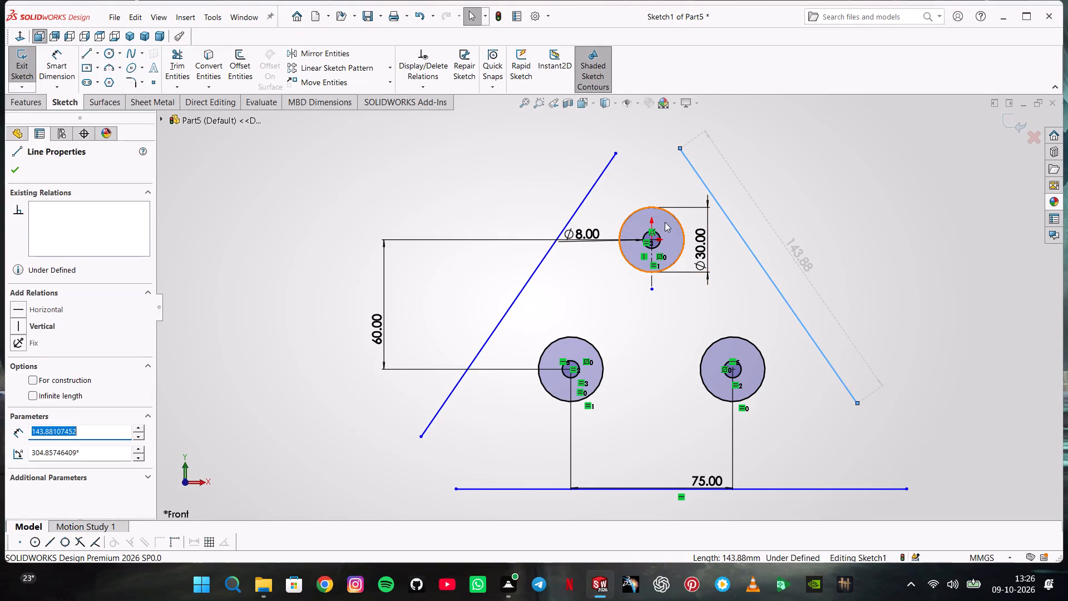
ctrl+click(665, 222)
click(701, 171)
click(669, 312)
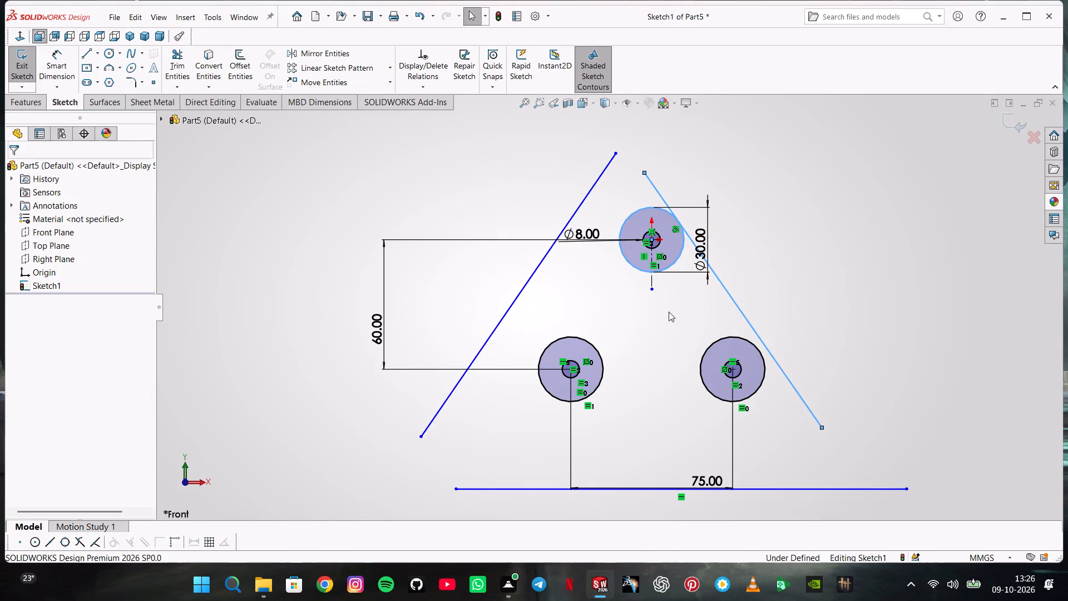
ctrl+click(735, 294)
ctrl+click(734, 306)
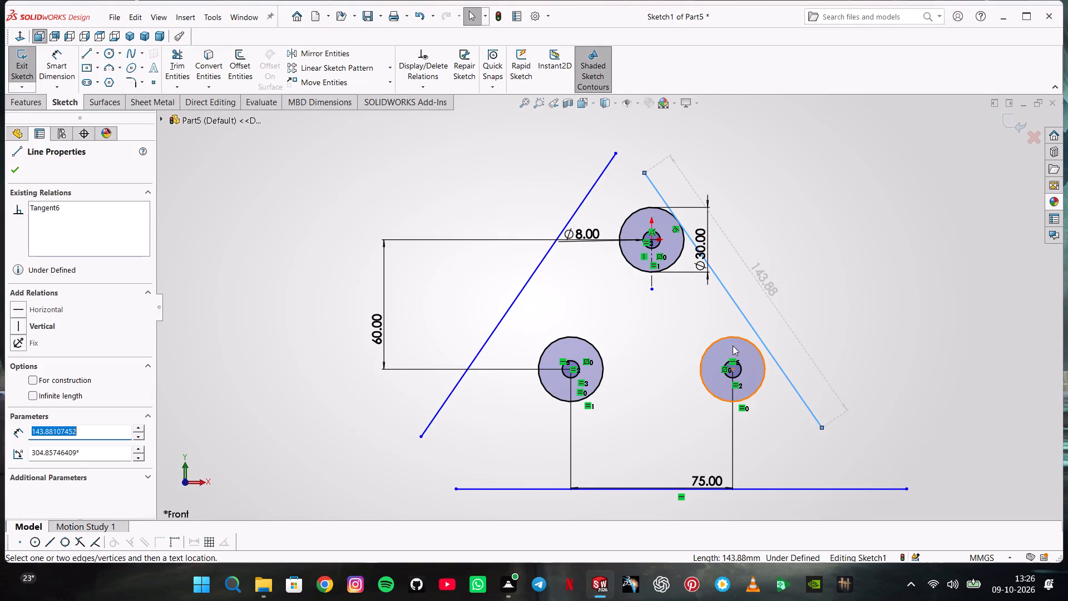
ctrl+click(733, 346)
click(767, 298)
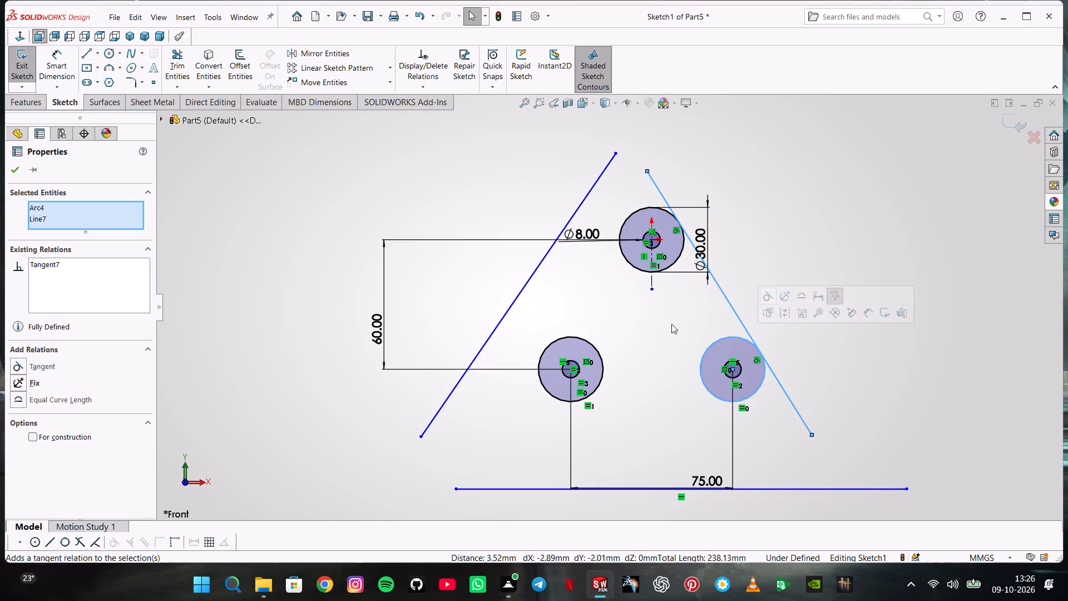
key(Escape)
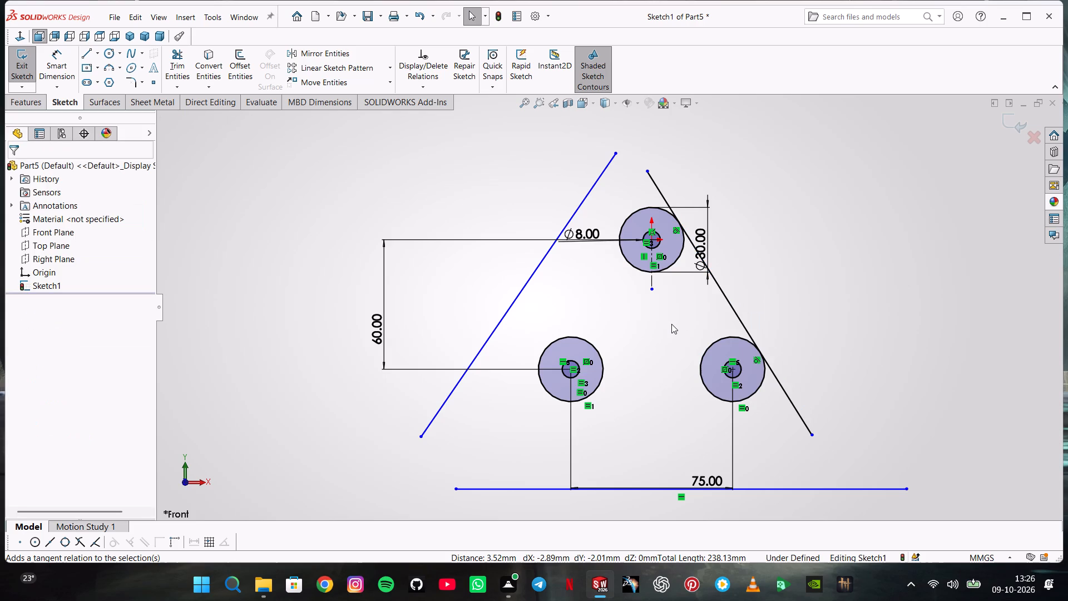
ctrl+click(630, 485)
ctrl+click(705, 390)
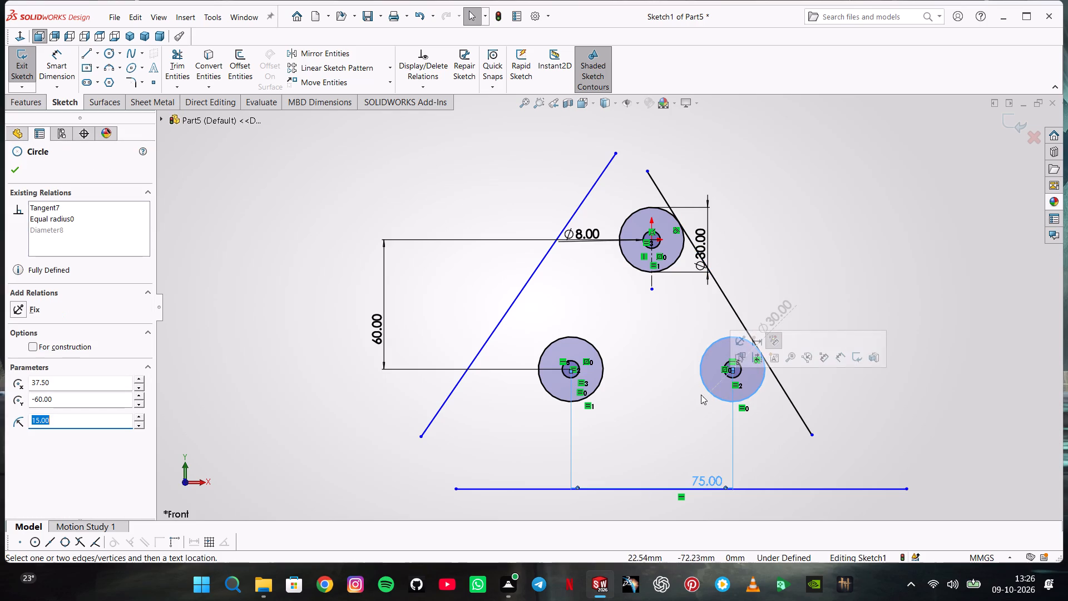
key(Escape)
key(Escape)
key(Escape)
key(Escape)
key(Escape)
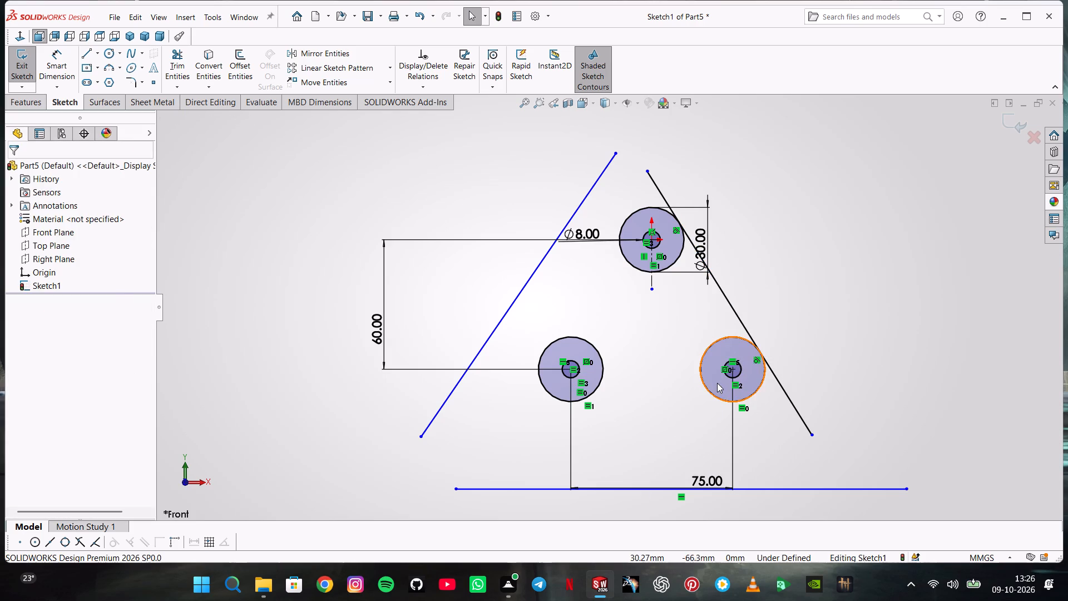
Make the horizontal line tangent to the underside of the lower-right pair's outer circle.
click(717, 383)
ctrl+click(539, 490)
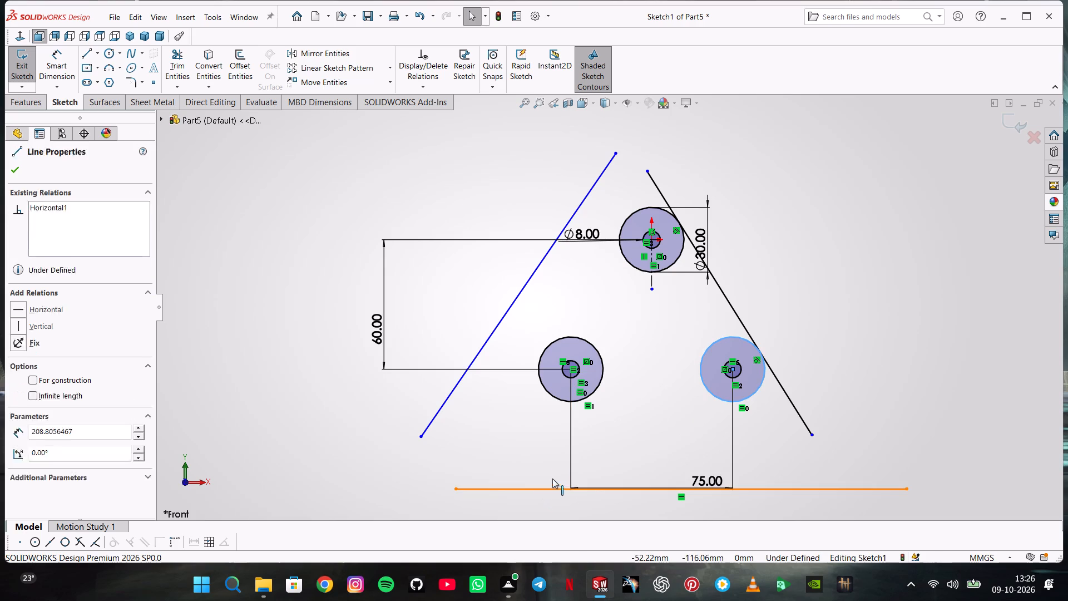
click(571, 445)
click(516, 420)
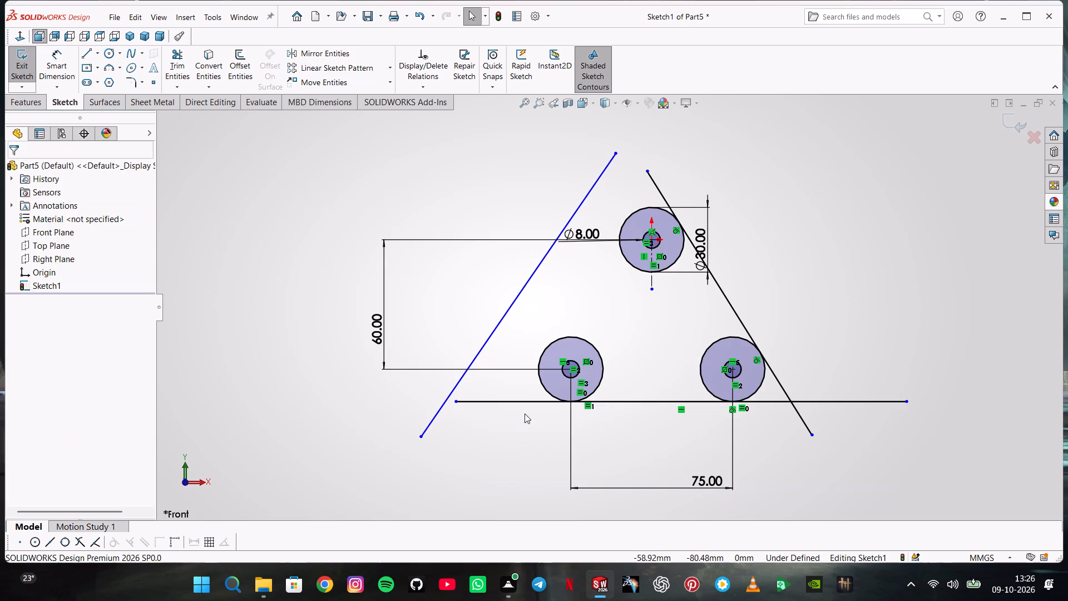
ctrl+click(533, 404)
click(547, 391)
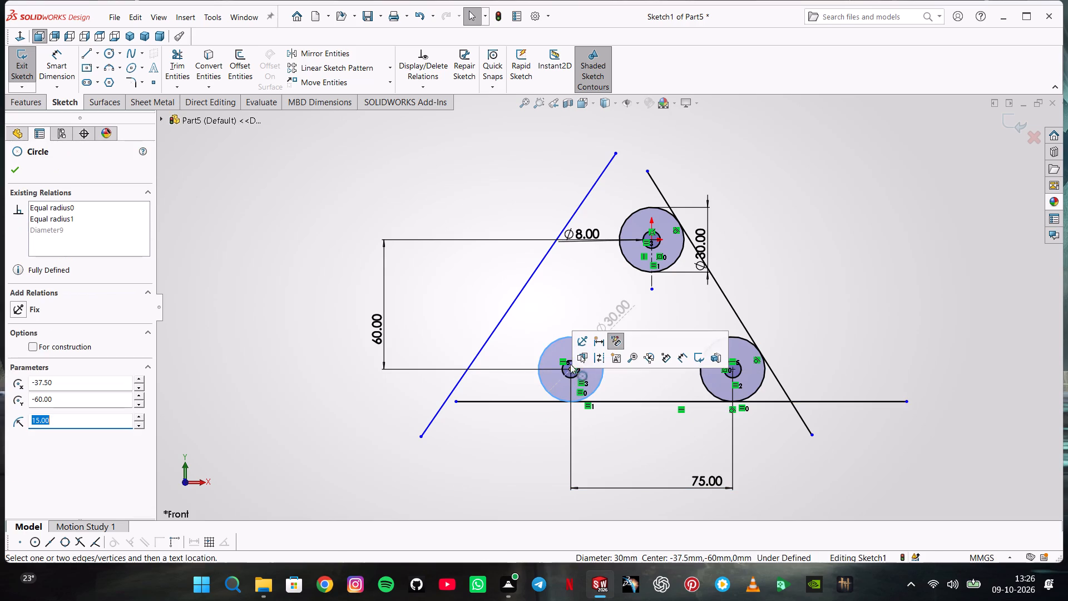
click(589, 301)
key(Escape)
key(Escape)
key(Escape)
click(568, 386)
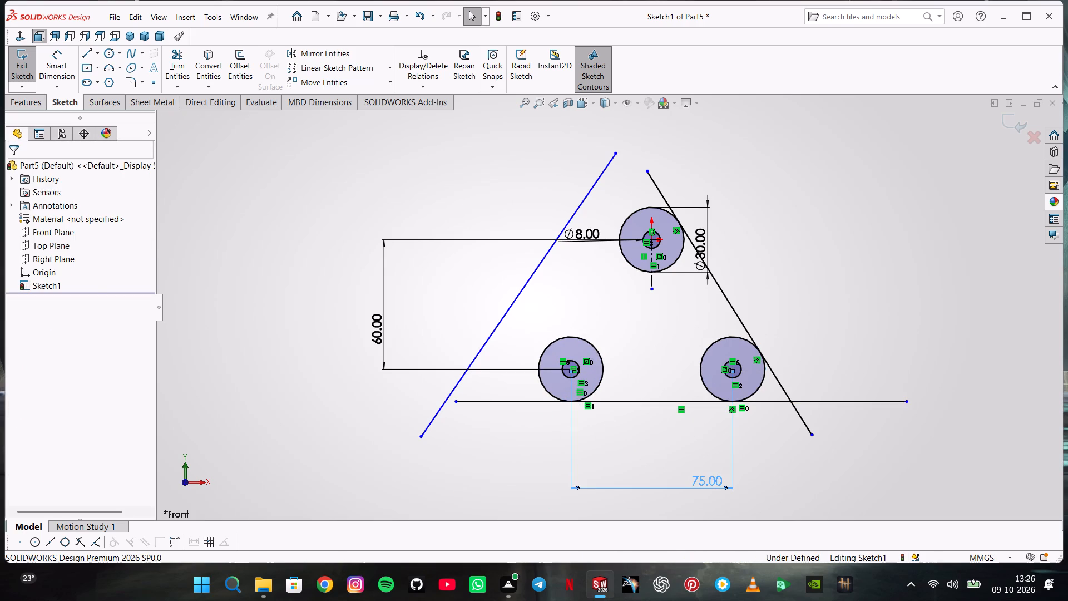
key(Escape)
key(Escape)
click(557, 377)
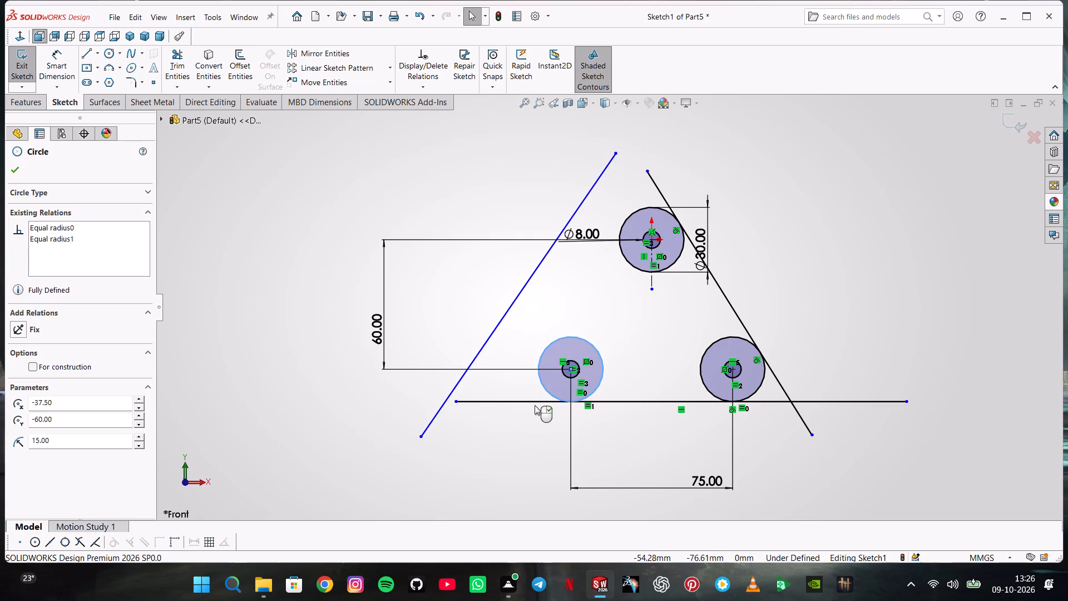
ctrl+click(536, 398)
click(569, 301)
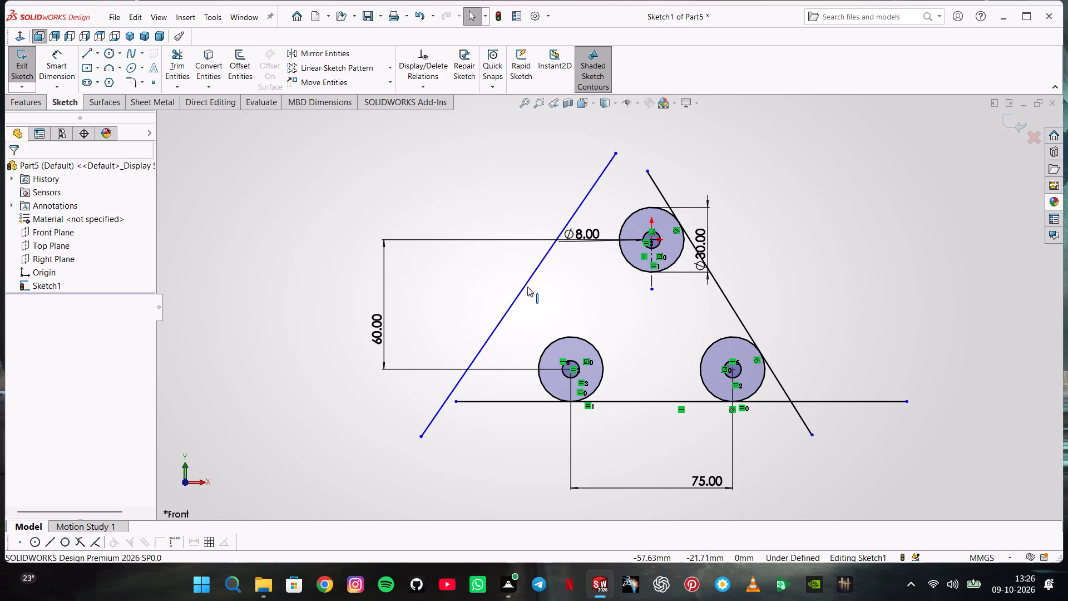
Make the left slanted line tangent to the outer circles of the lower-left and upper pairs.
ctrl+click(526, 284)
ctrl+click(579, 336)
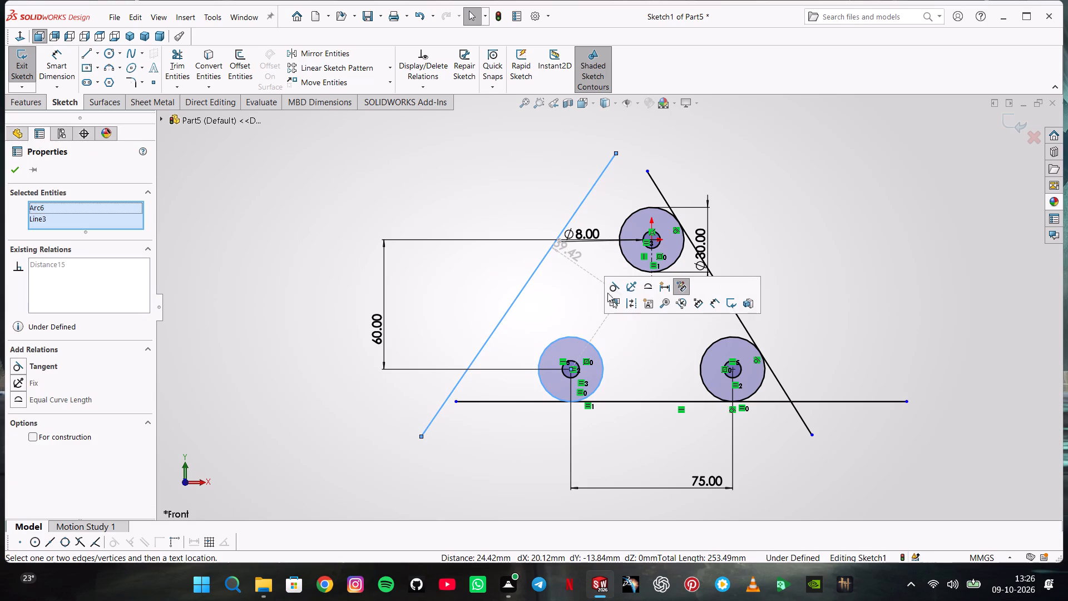
click(617, 290)
click(624, 334)
ctrl+click(602, 268)
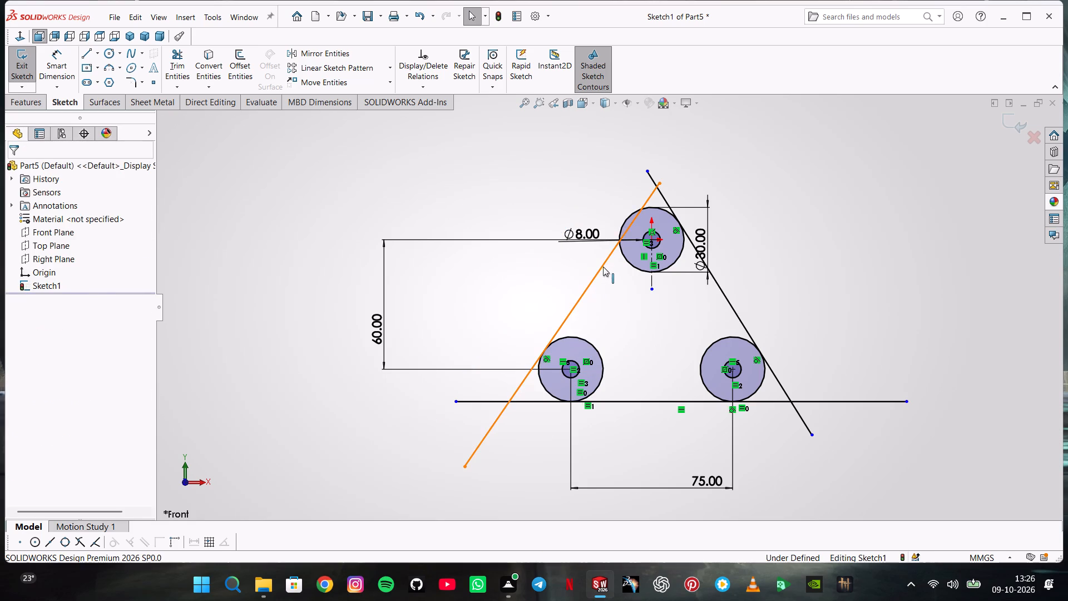
ctrl+click(625, 224)
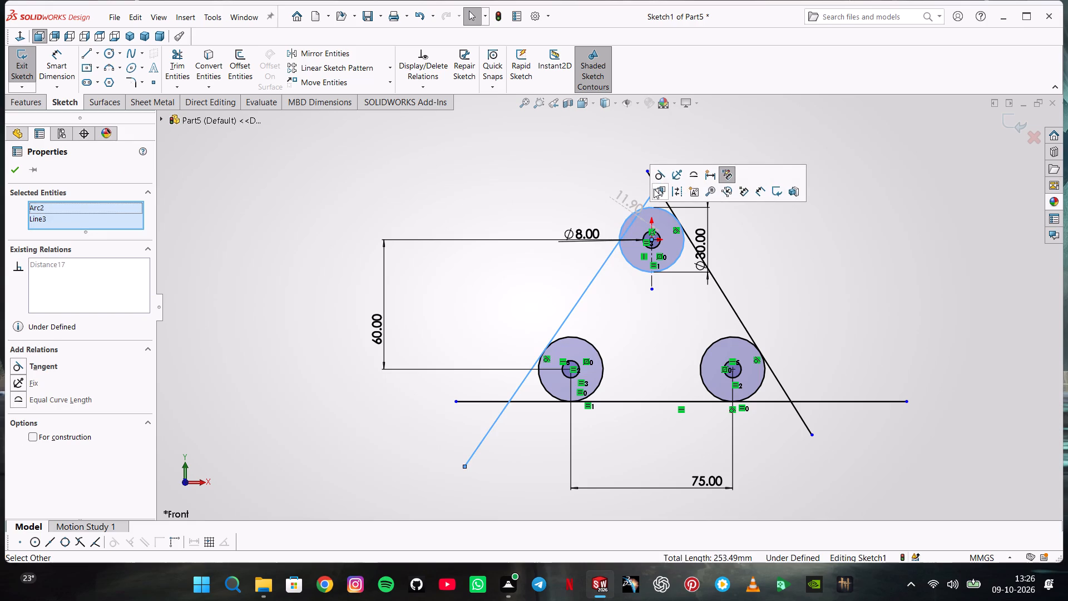
click(656, 179)
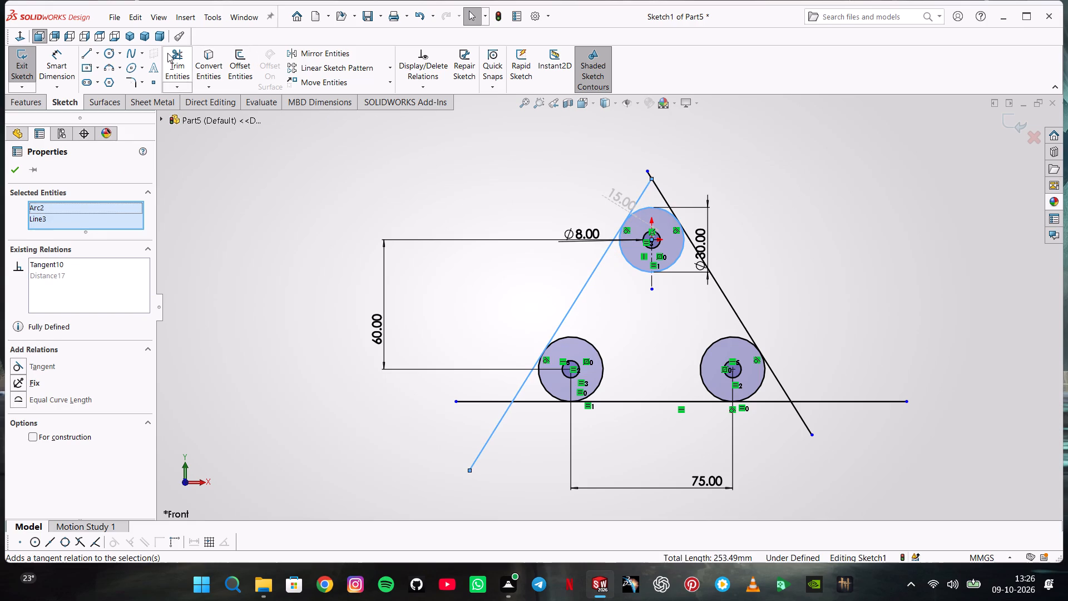
Trim the ends of both slanted lines that extend above their tangent points on the upper circle.
click(180, 54)
click(640, 192)
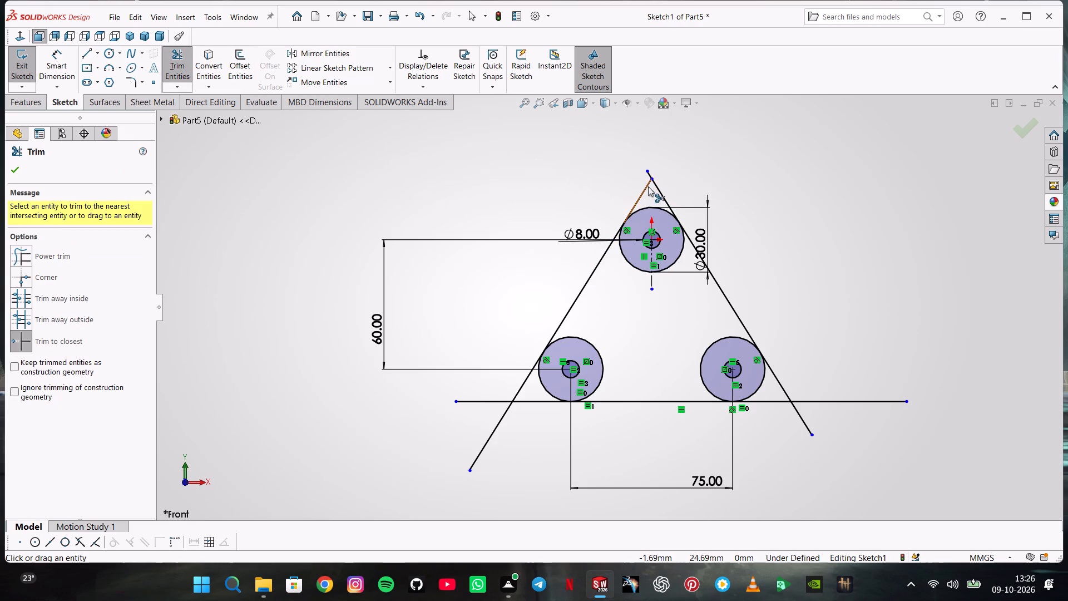
click(649, 186)
click(654, 181)
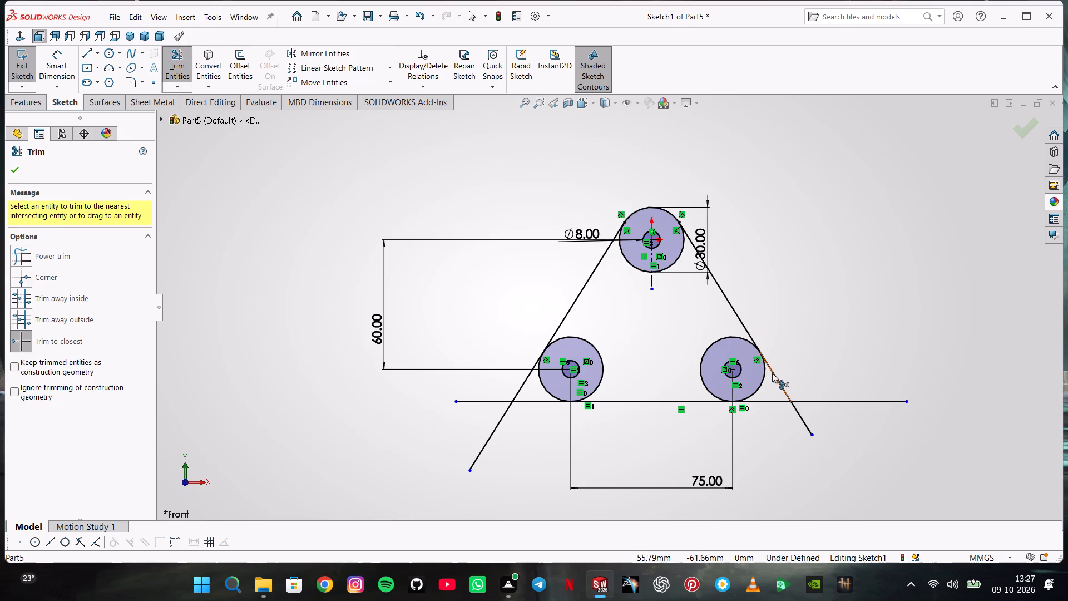
Trim away the slanted and horizontal line ends that extend past the lower-right outer circle.
click(774, 375)
click(784, 398)
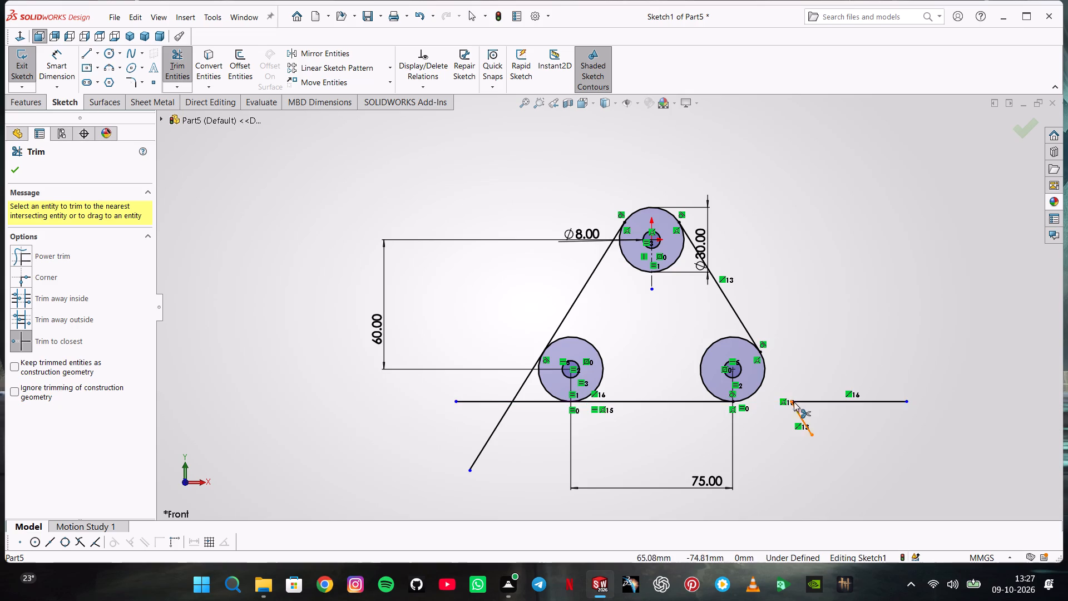
click(800, 402)
click(793, 411)
click(798, 405)
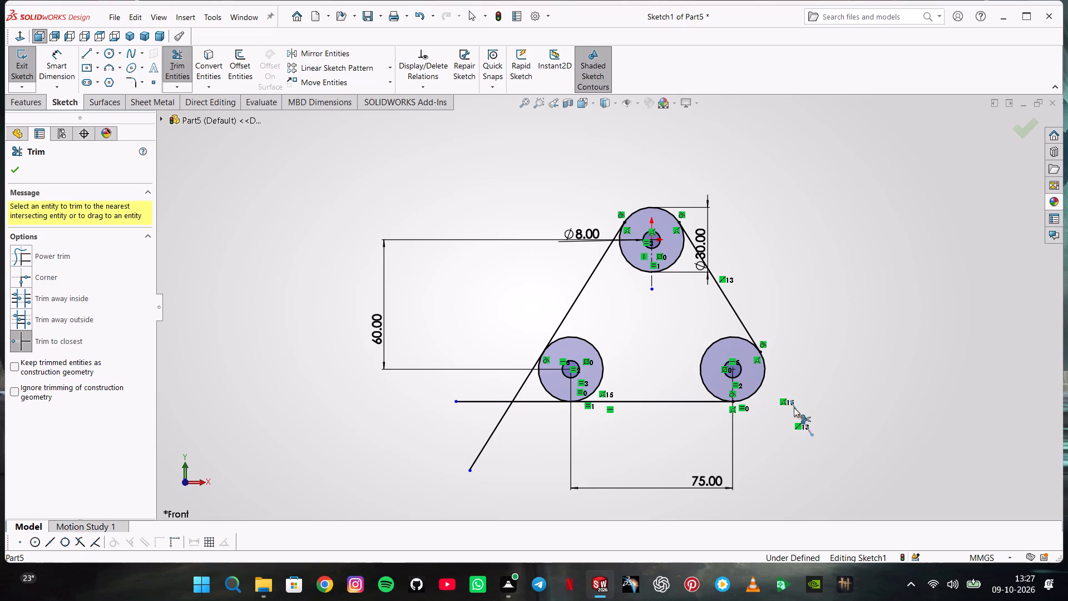
click(794, 407)
Trim away the horizontal and left slanted line ends that extend past the lower-left outer circle.
click(542, 402)
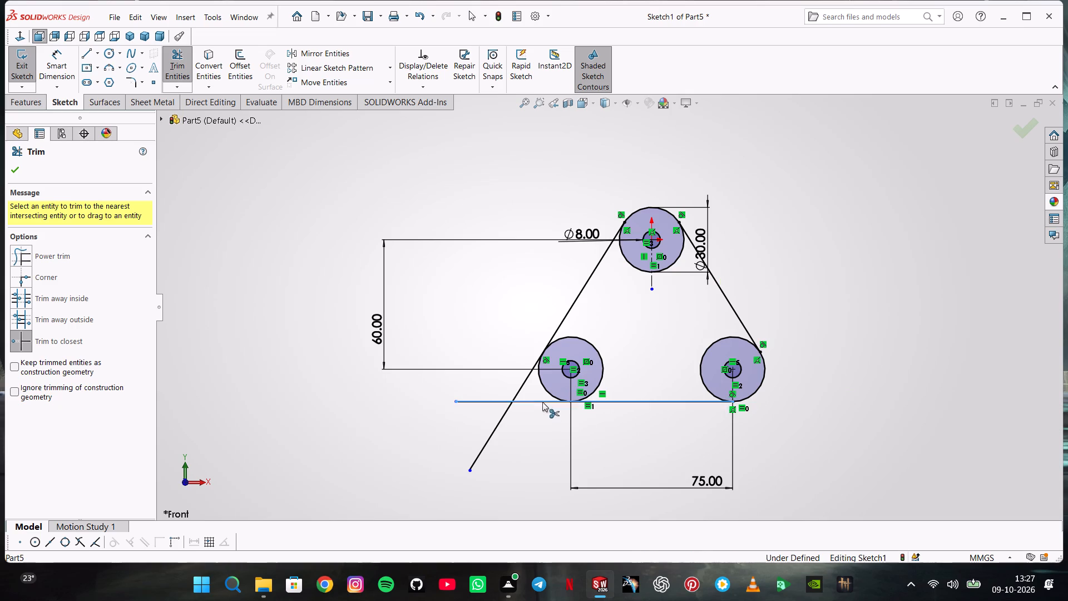
click(526, 382)
click(507, 401)
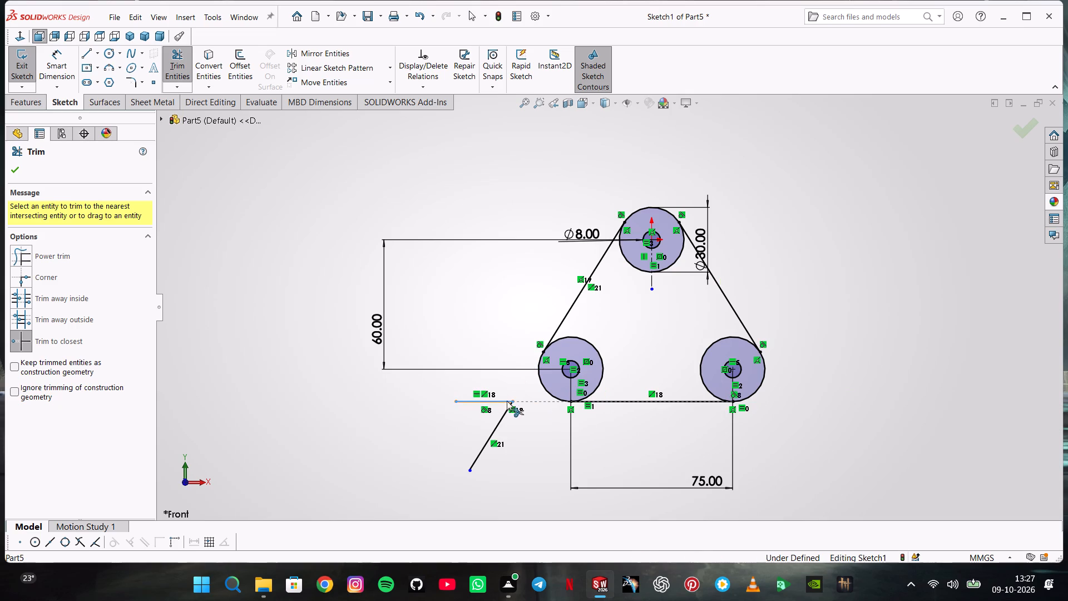
click(507, 408)
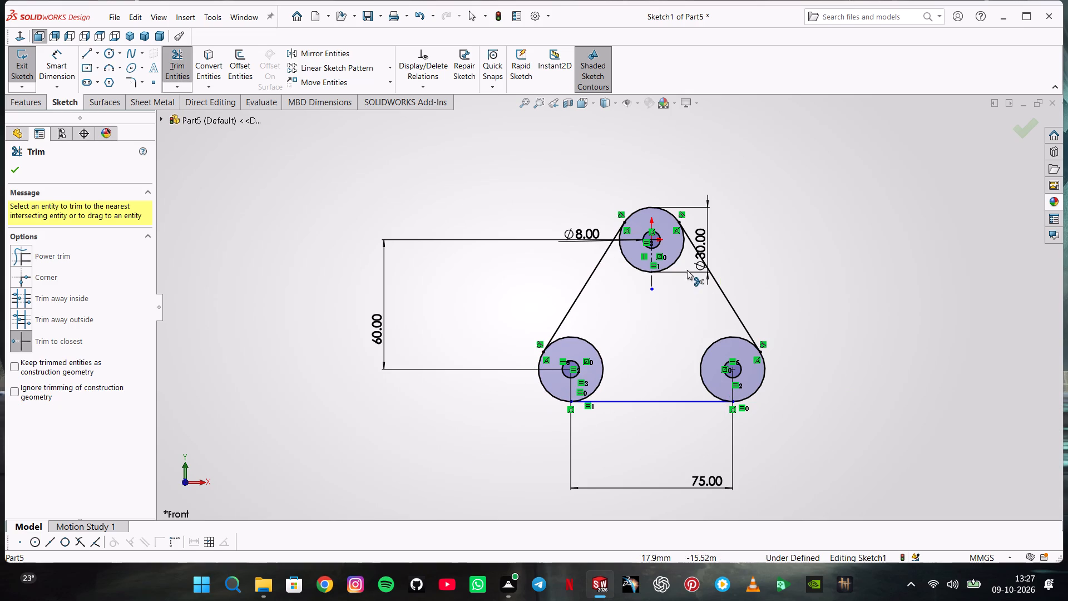
Trim the inward-facing arcs of the three outer circles, leaving a single rounded triangular outline around the holes.
click(685, 259)
click(682, 258)
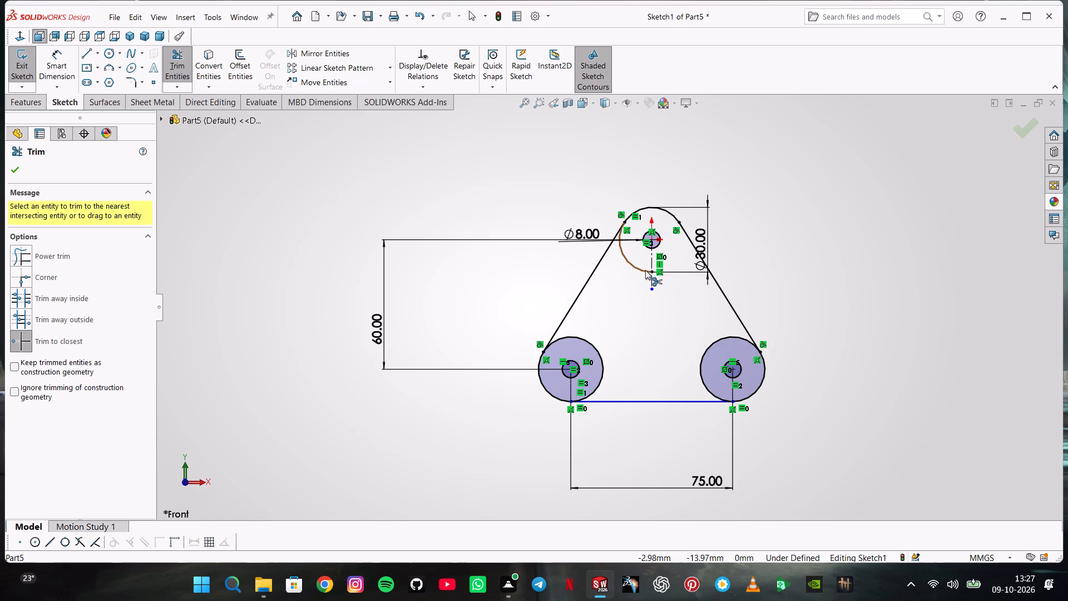
click(645, 270)
click(592, 342)
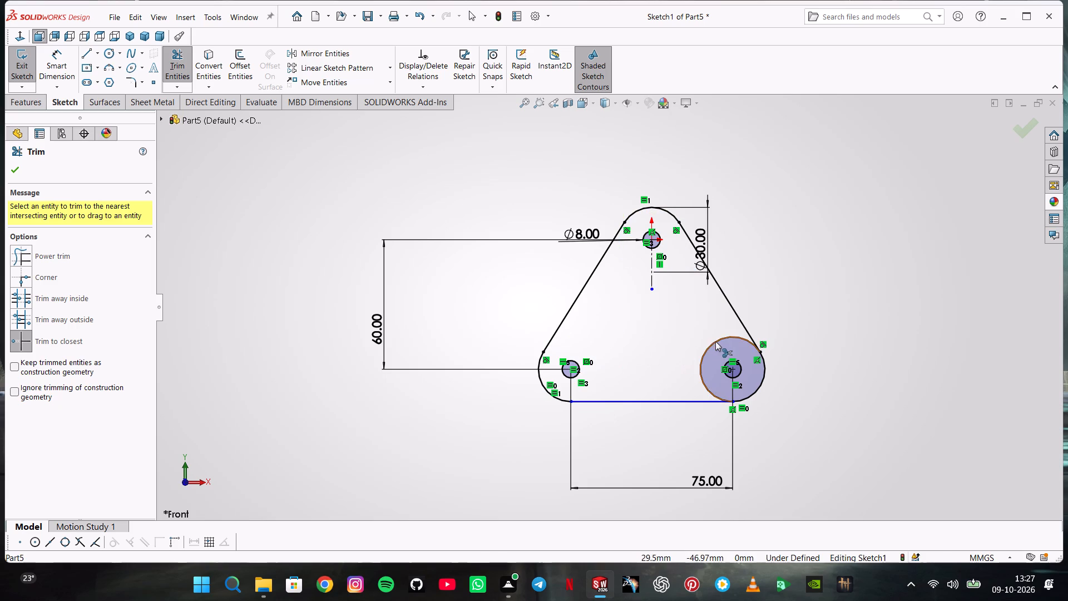
click(716, 341)
click(22, 166)
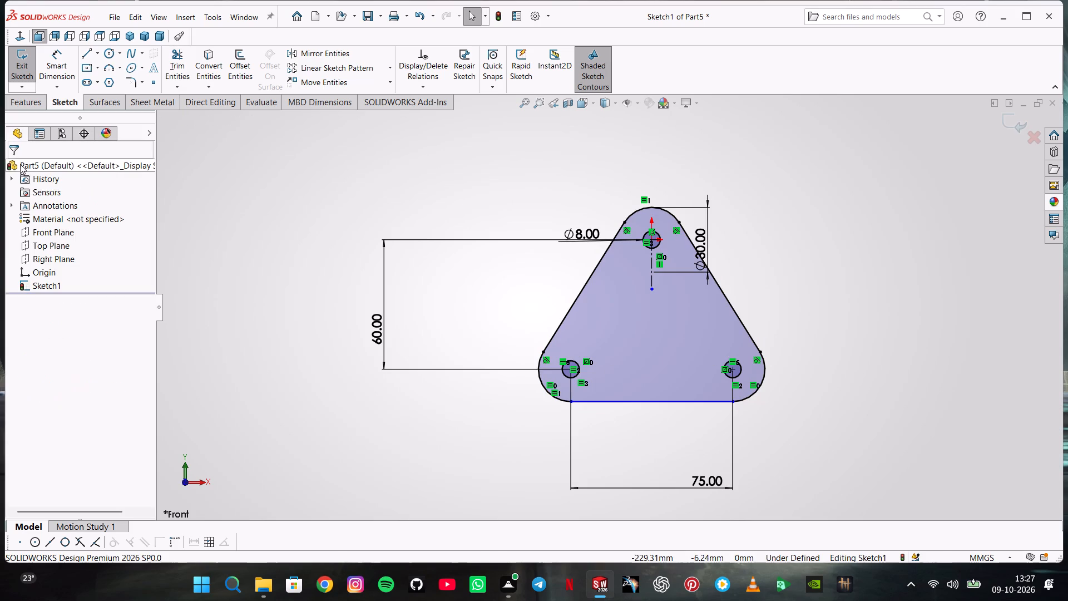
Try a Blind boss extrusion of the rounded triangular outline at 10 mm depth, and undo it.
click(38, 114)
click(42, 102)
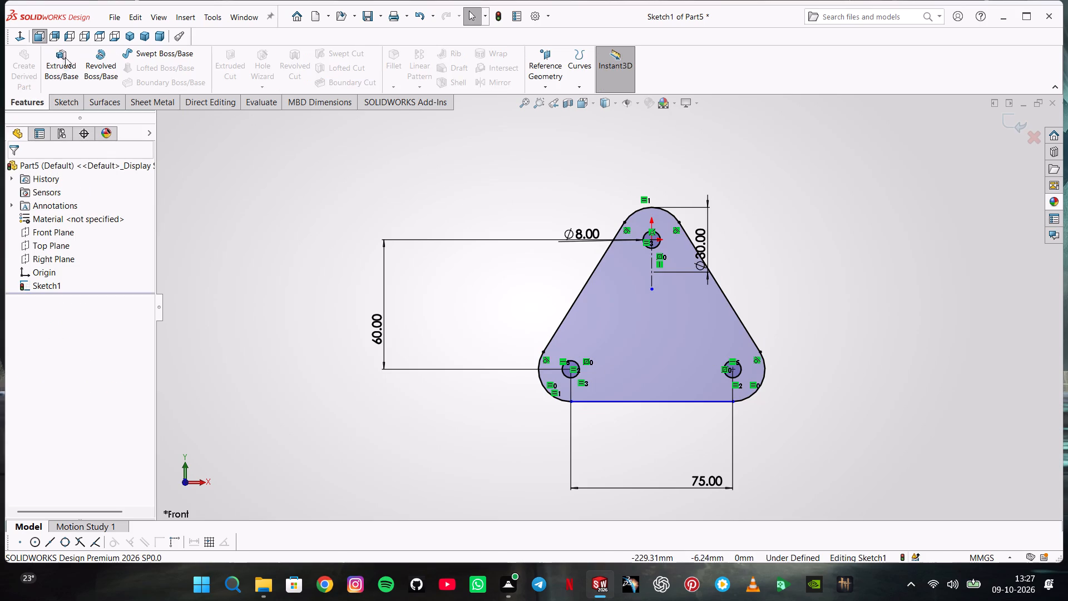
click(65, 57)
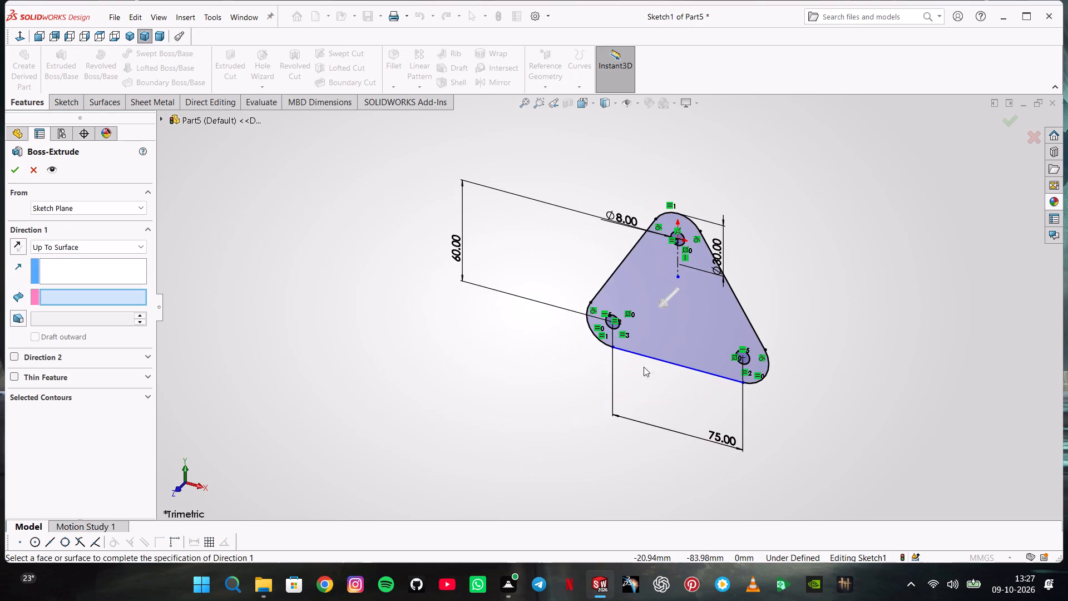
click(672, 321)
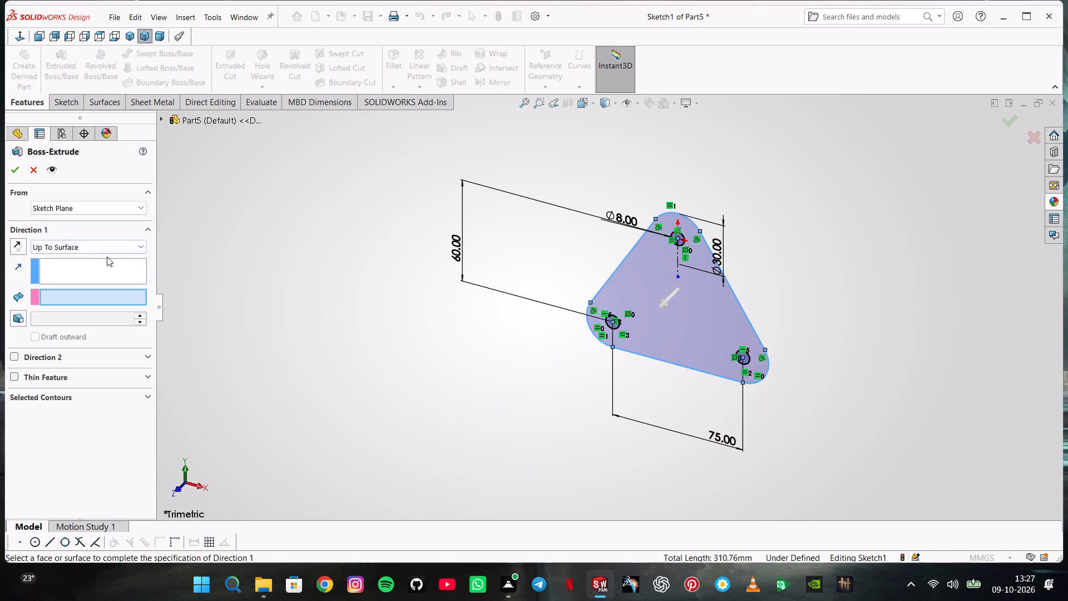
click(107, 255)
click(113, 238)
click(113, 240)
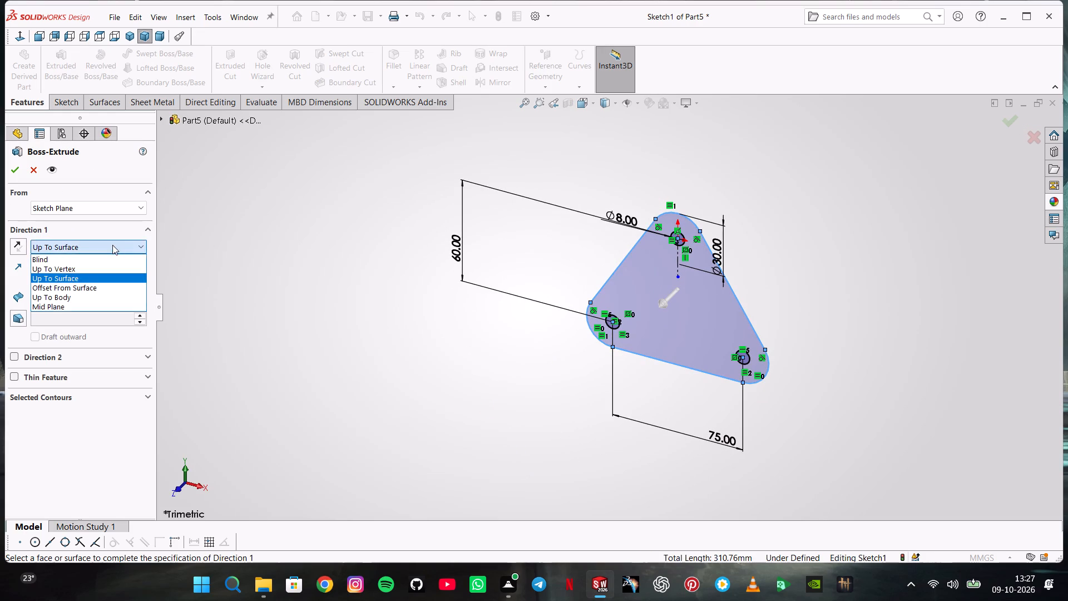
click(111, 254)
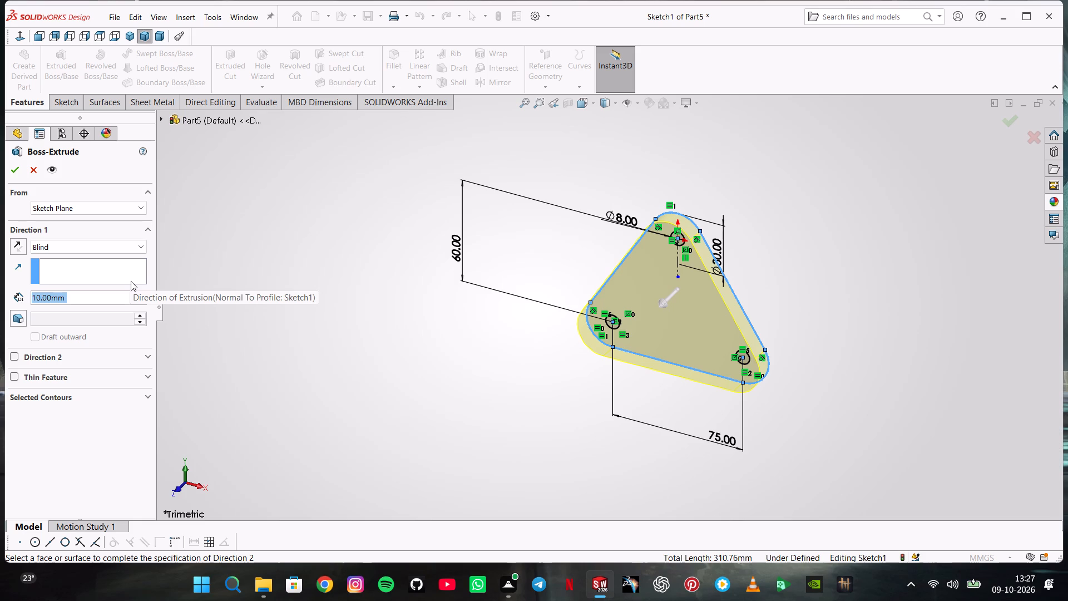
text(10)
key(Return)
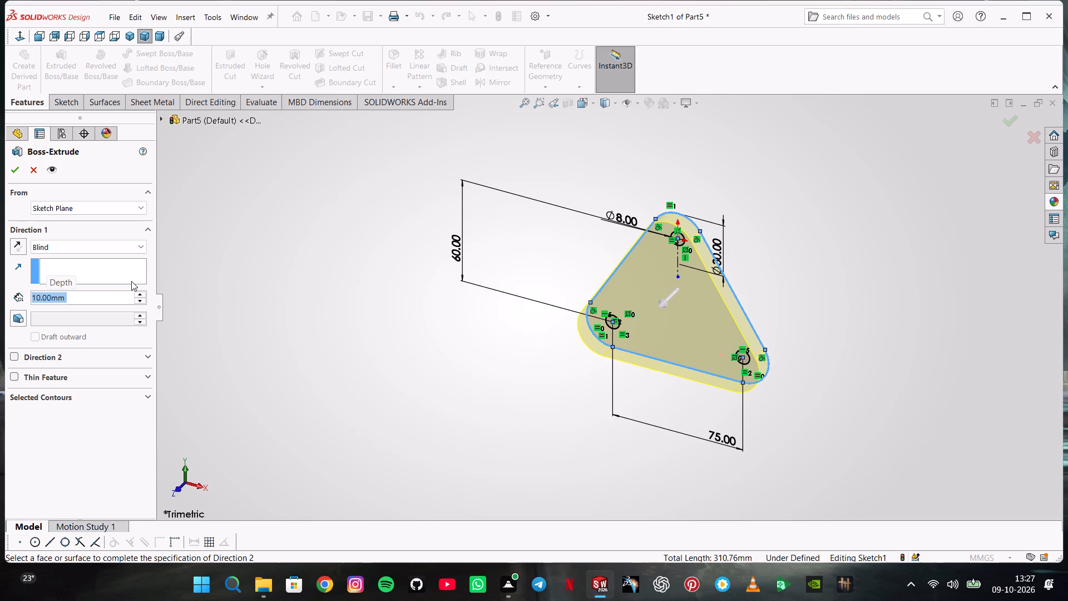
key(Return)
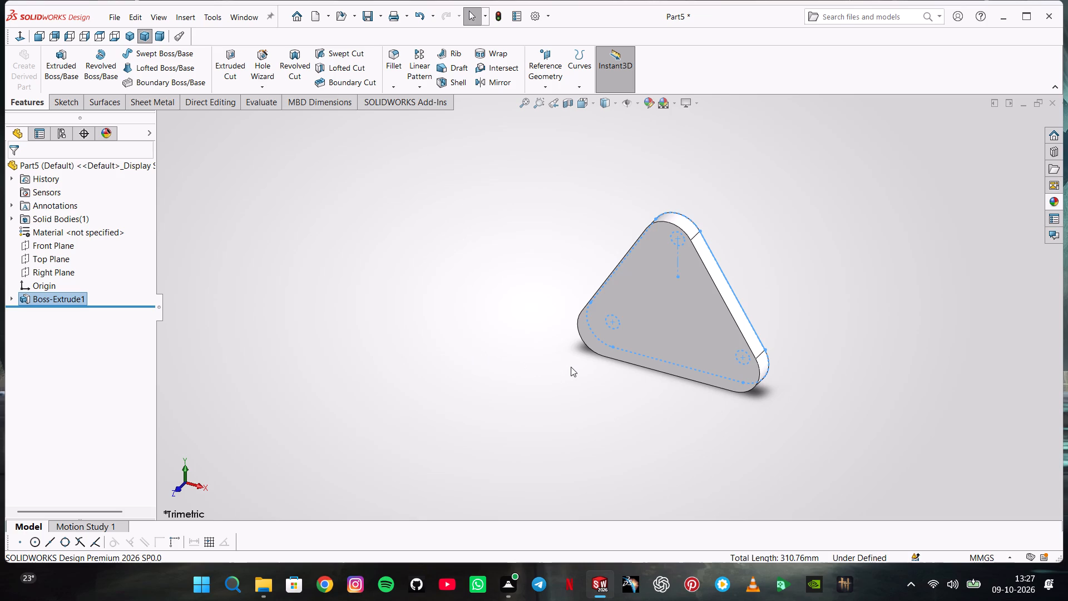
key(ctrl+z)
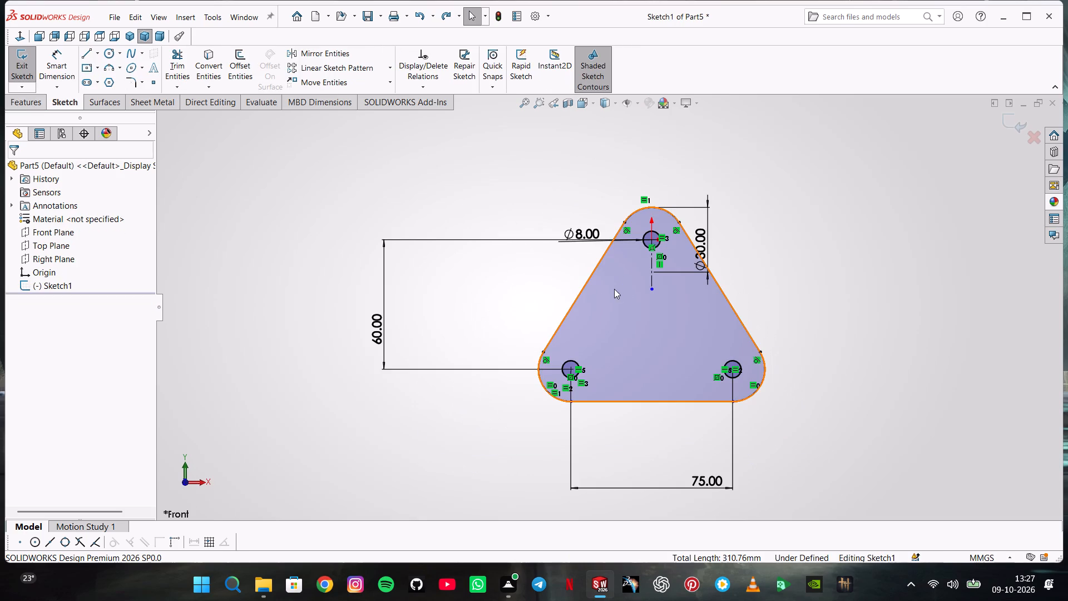
Extrude the rounded triangular outline as a Blind 10 mm boss, adding the three small circle regions to the selected contours.
click(641, 299)
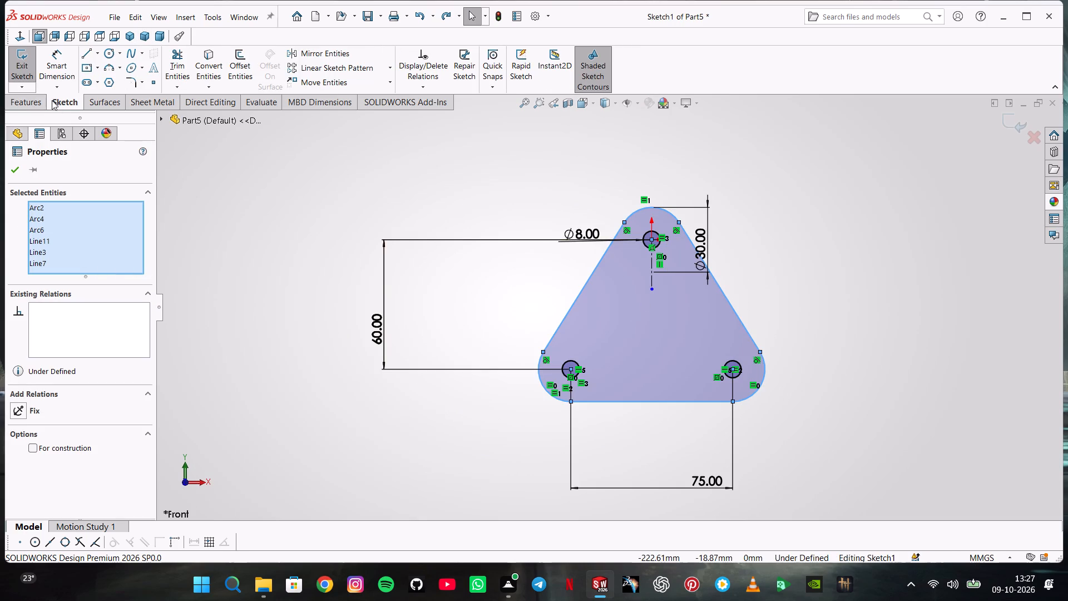
click(36, 105)
click(61, 62)
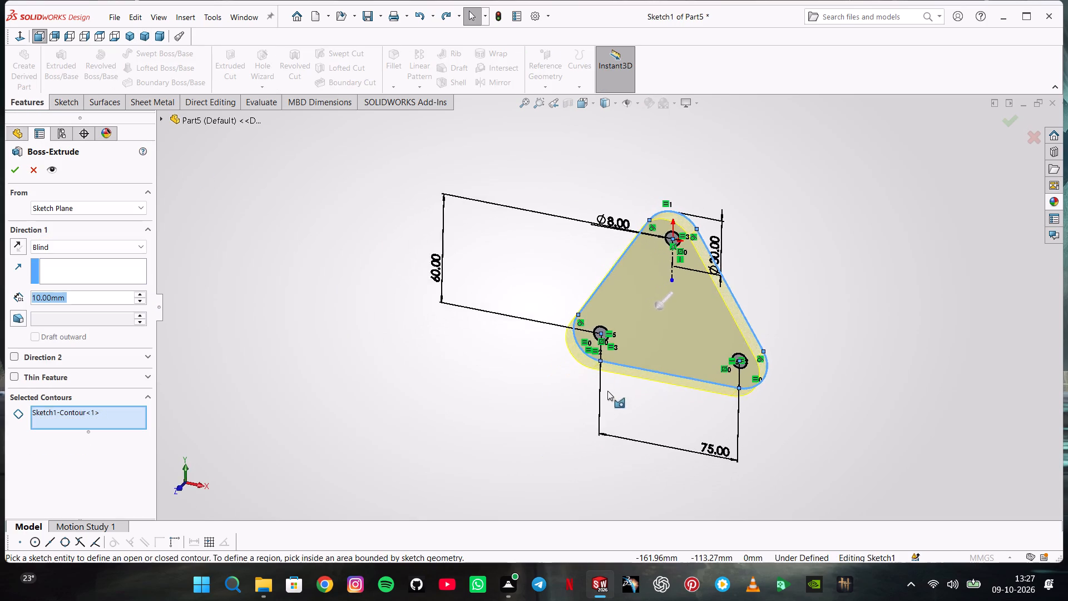
scroll(683, 250, down, 8)
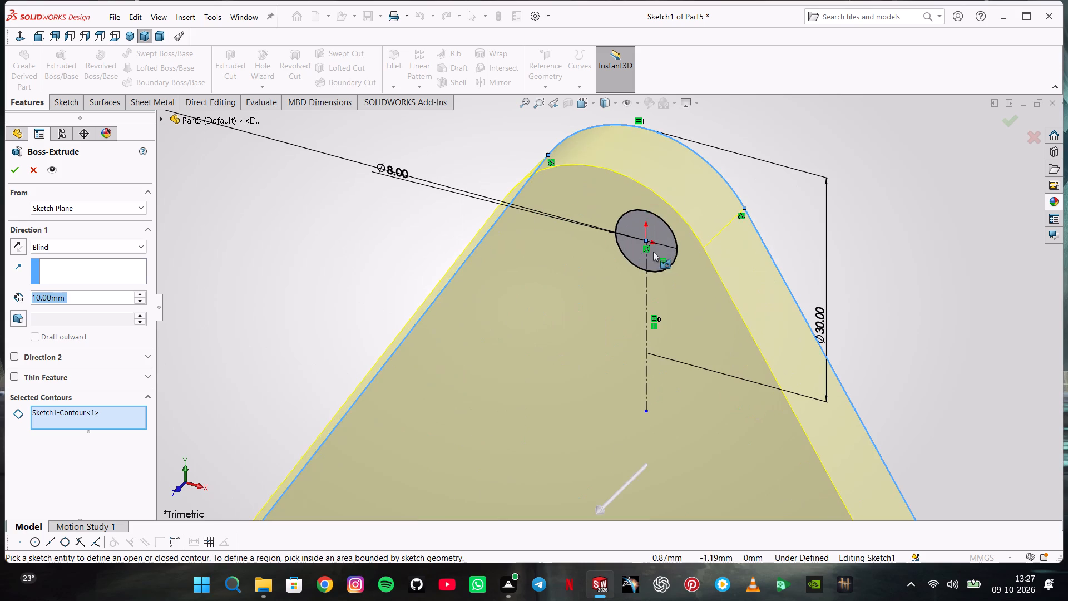
click(660, 243)
scroll(657, 322, up, 3)
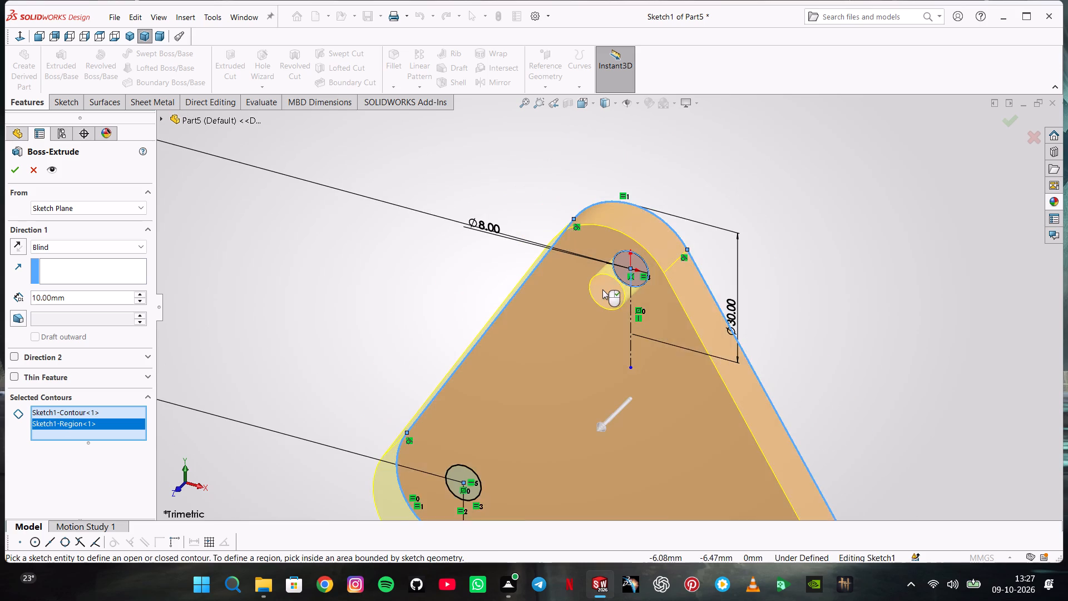
scroll(602, 289, up, 2)
click(502, 421)
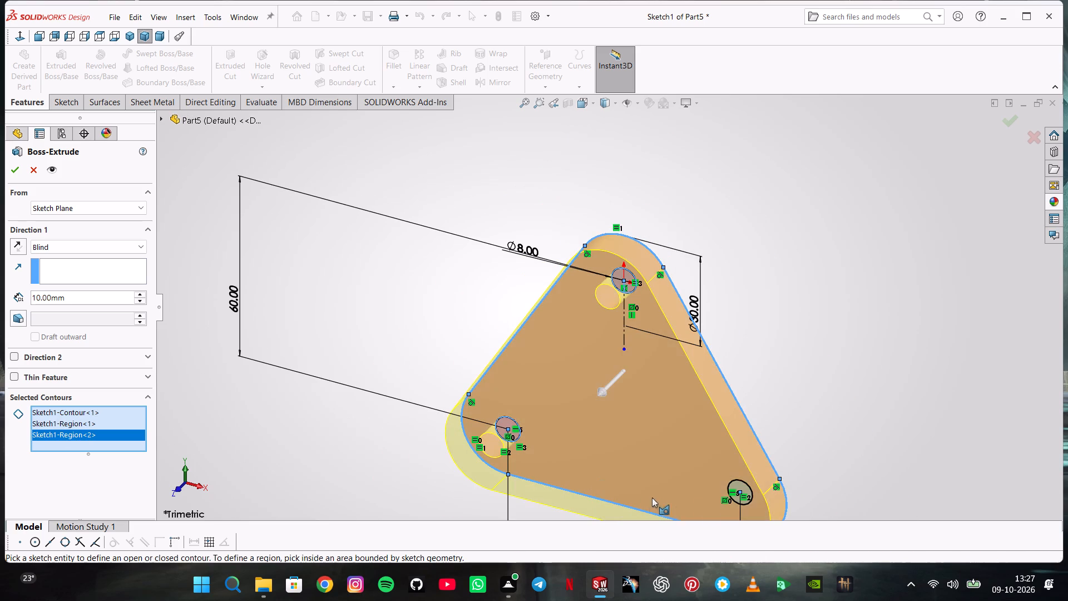
click(739, 488)
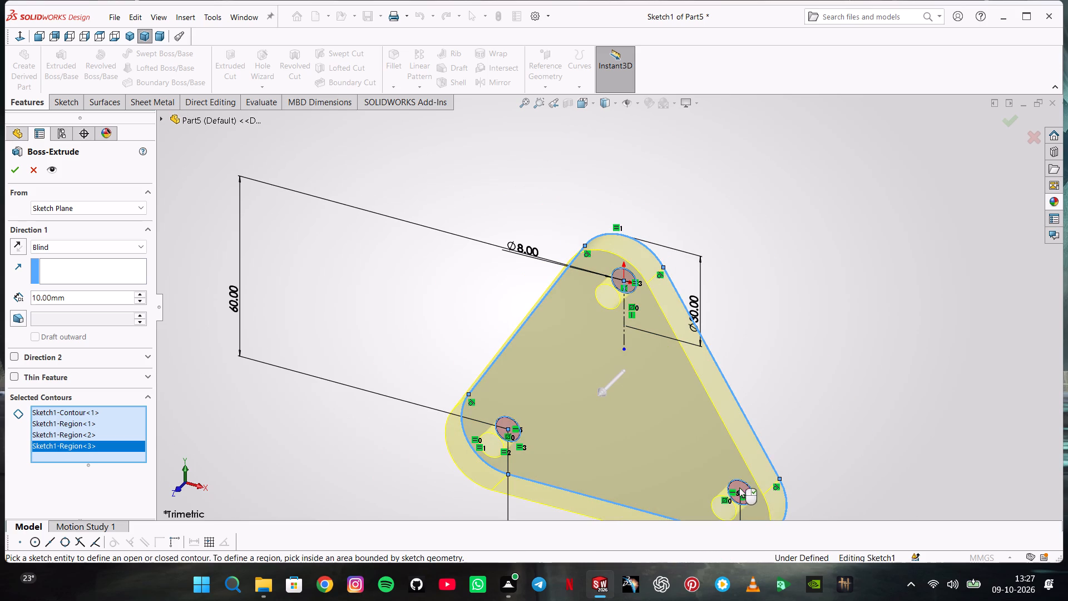
click(9, 163)
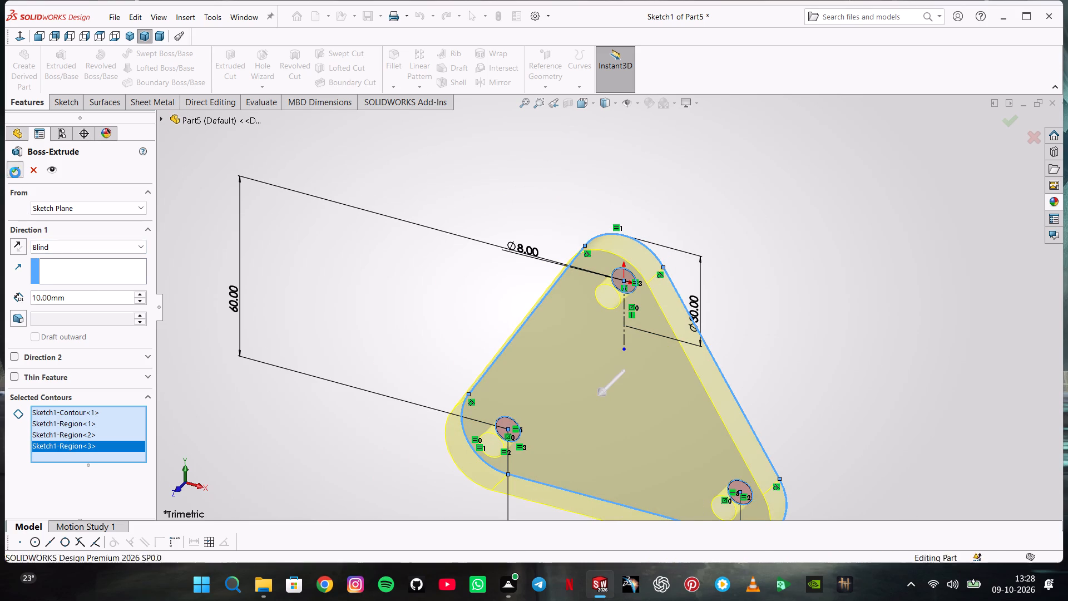
click(457, 289)
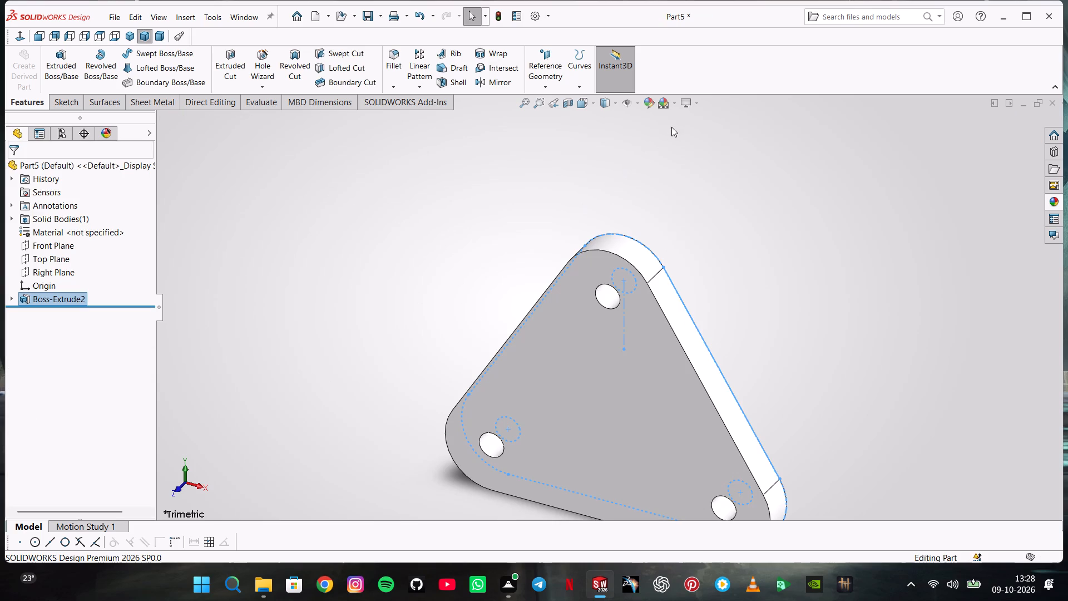
Apply the Warehouse scene to the part view.
click(674, 102)
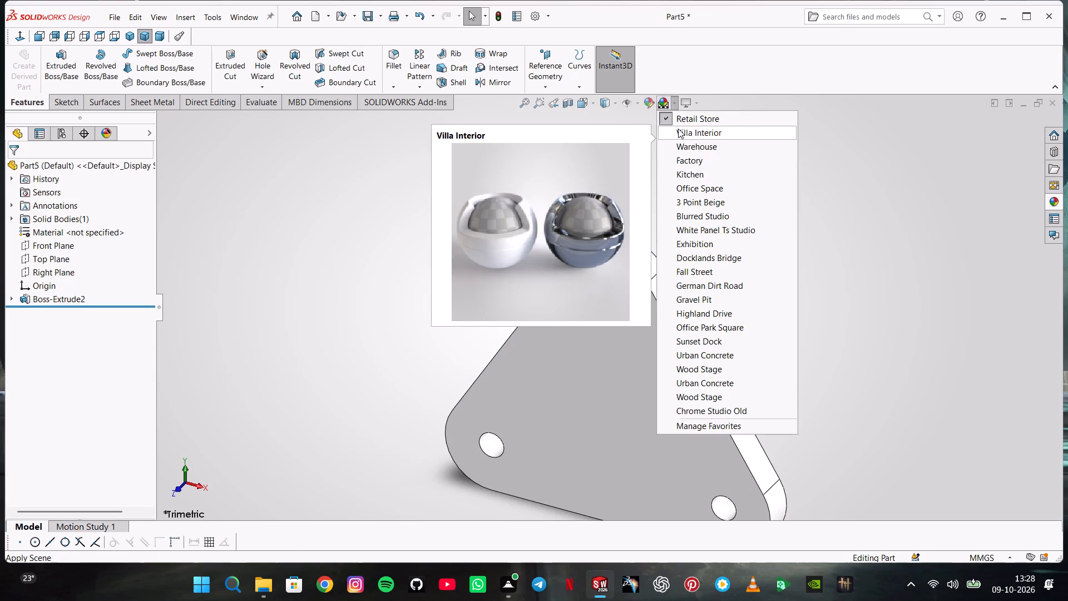
click(684, 145)
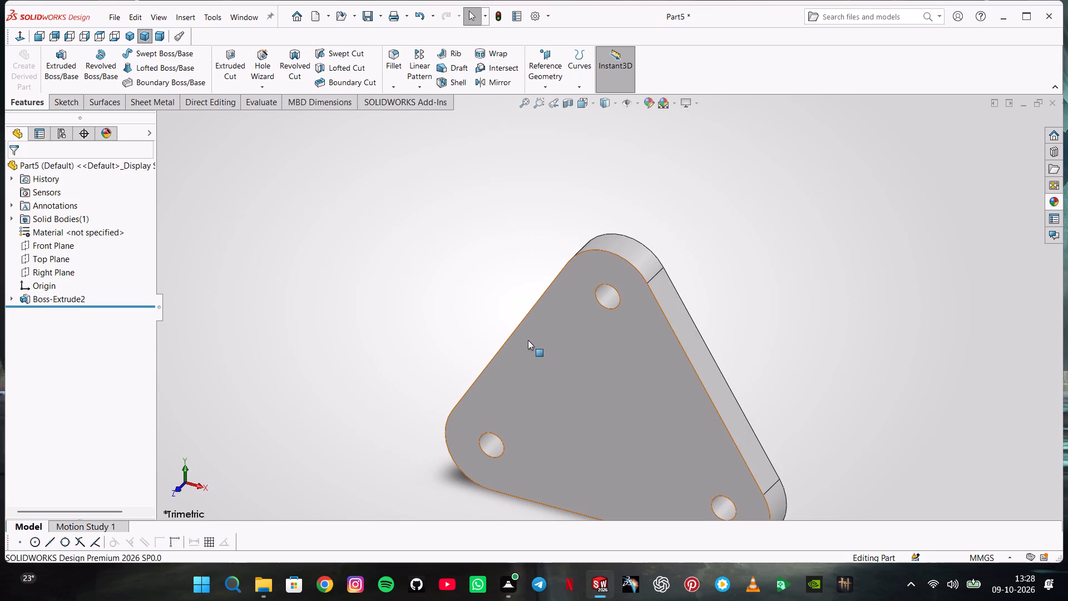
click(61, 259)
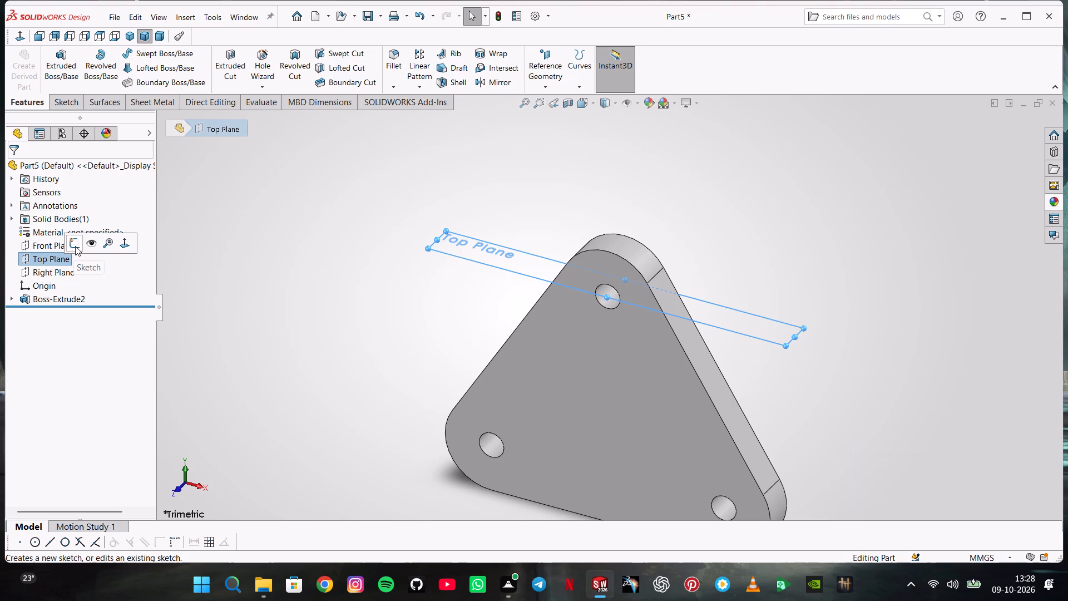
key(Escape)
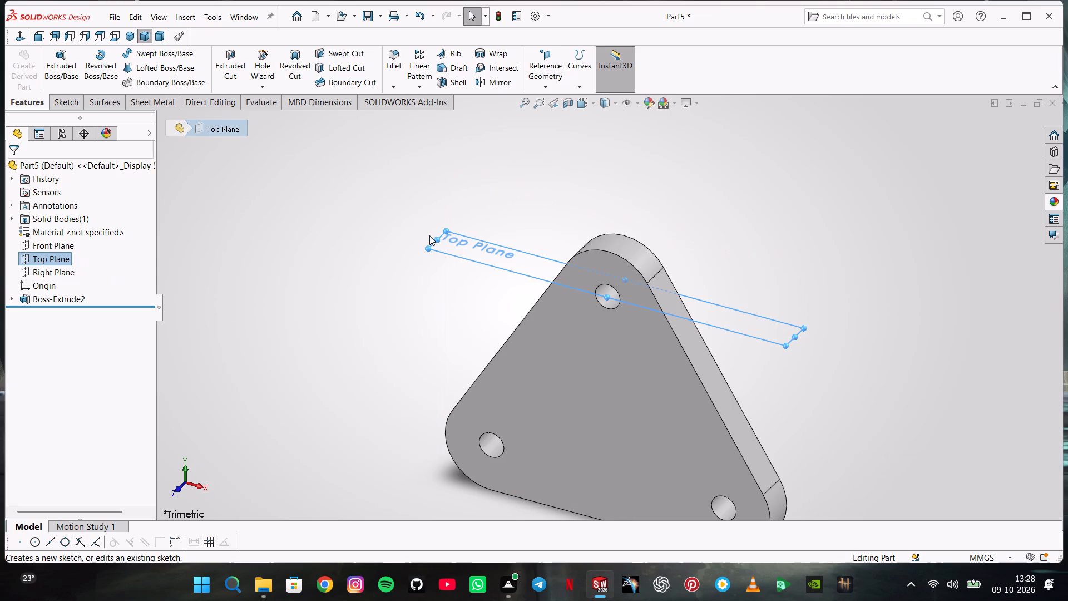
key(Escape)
Create a reference plane offset 55 mm from the plate's flat bottom side face, with the offset flipped towards the upper hole.
click(538, 89)
click(549, 105)
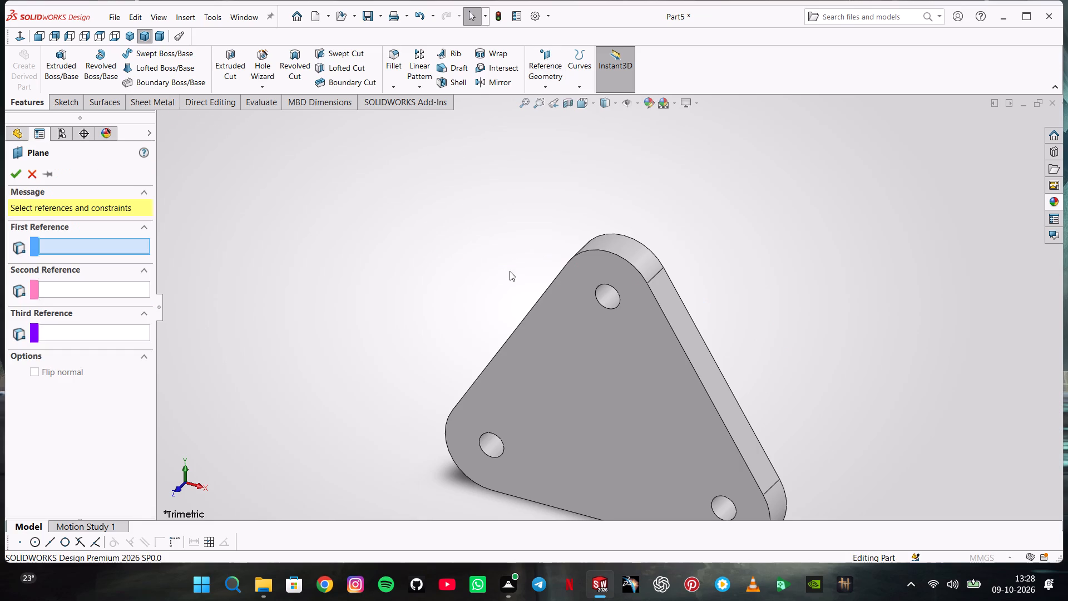
middle_drag(510, 272, 537, 146)
scroll(537, 146, up, 1)
scroll(536, 178, down, 1)
scroll(536, 317, up, 4)
middle_drag(568, 452, 563, 388)
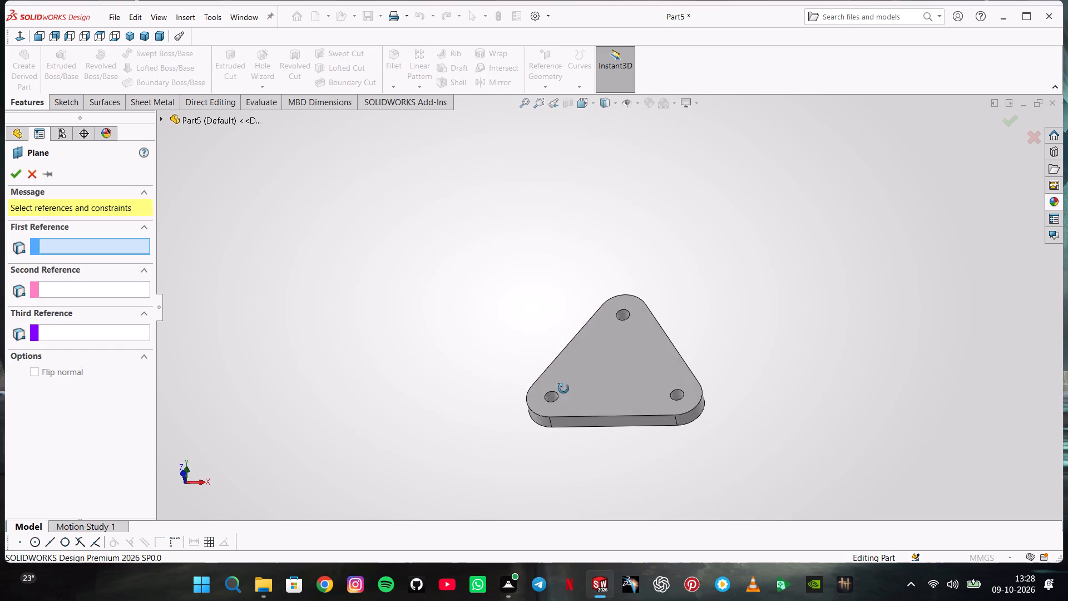
middle_drag(563, 388, 564, 372)
click(584, 416)
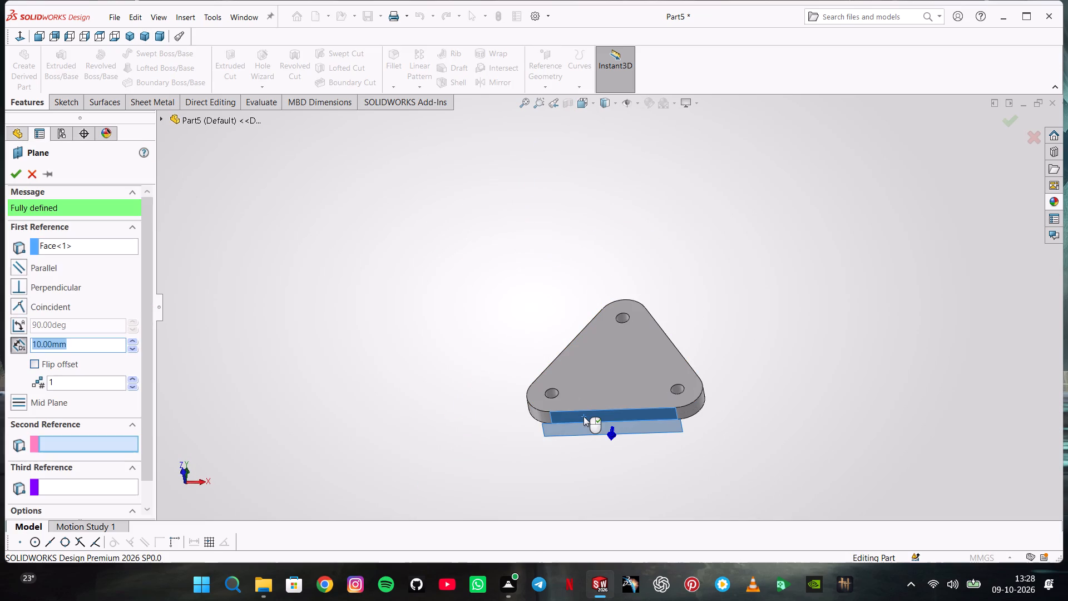
click(38, 361)
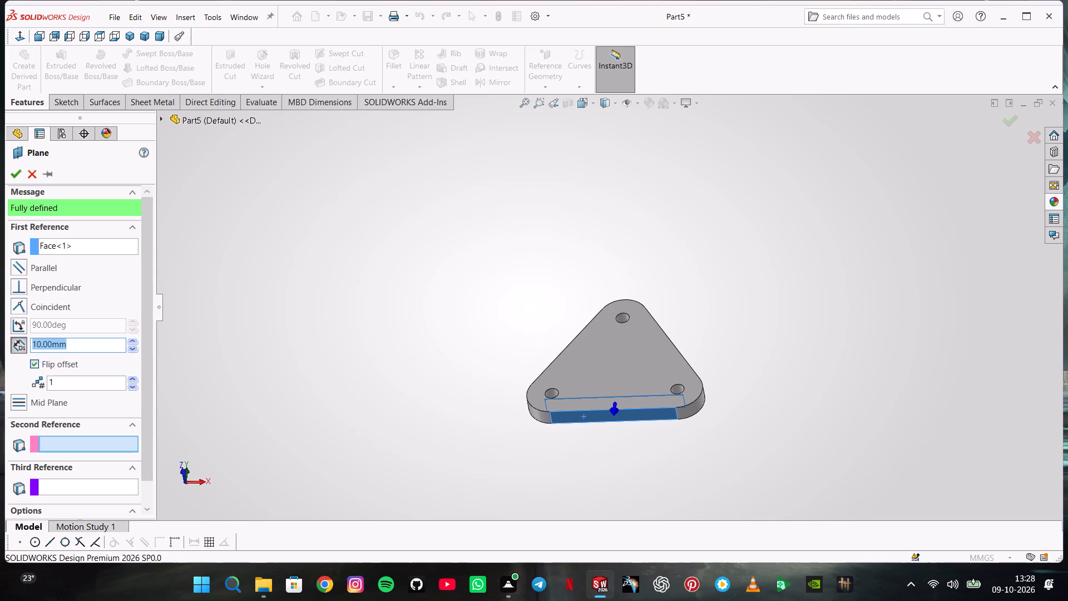
text(85)
key(Return)
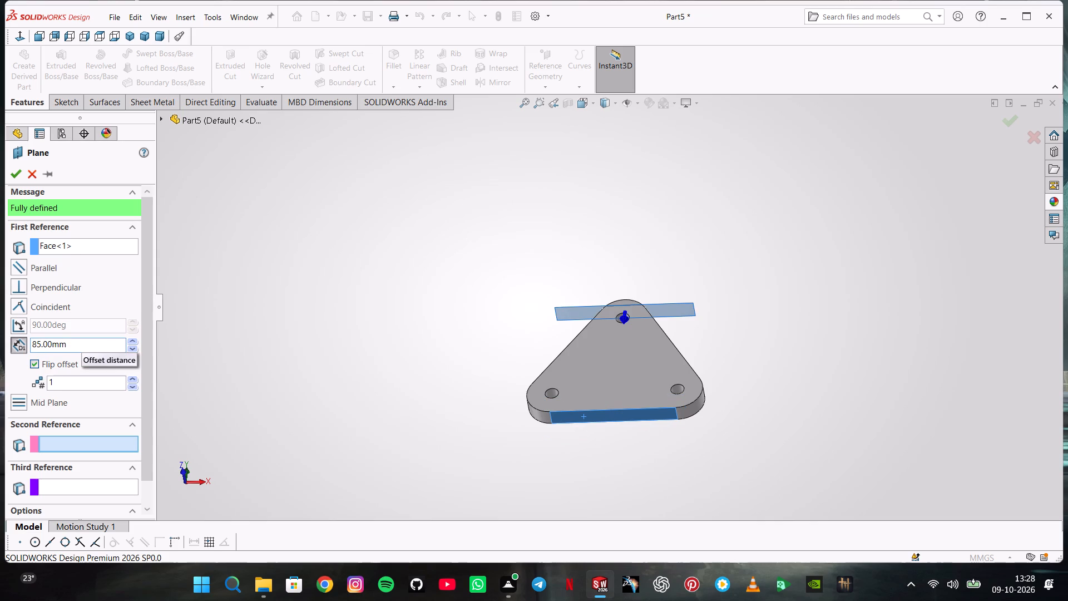
text(-30)
key(Return)
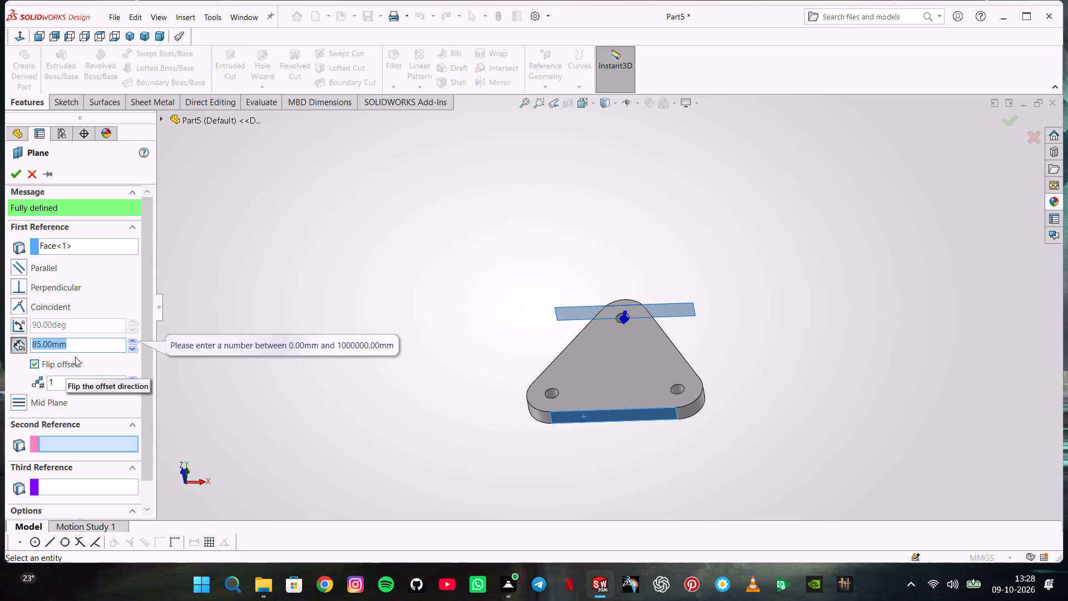
key(minus)
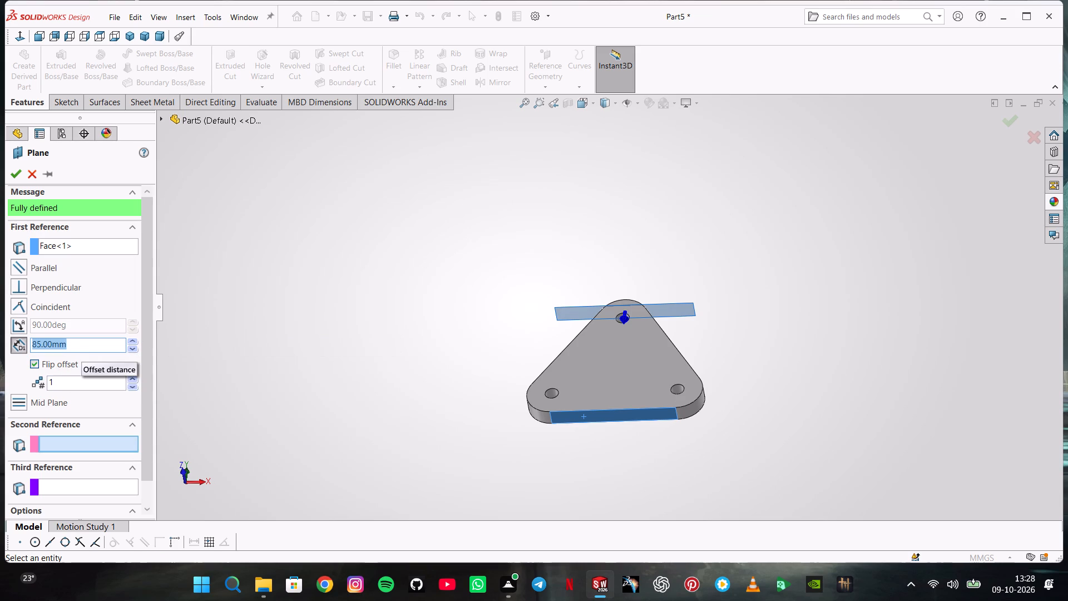
key(BackSpace)
text(85-30)
key(Return)
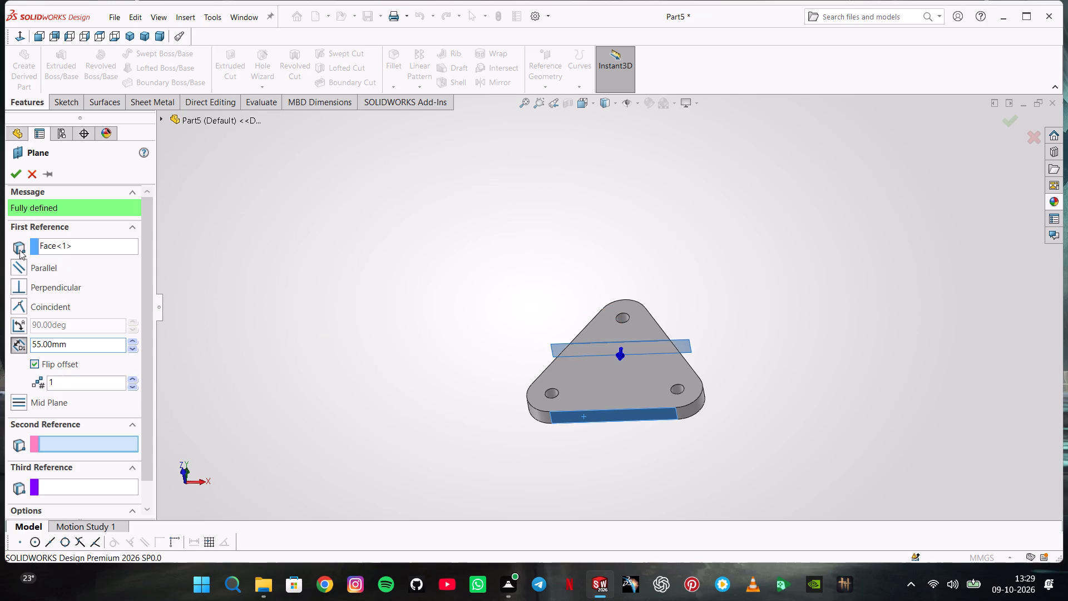
click(20, 176)
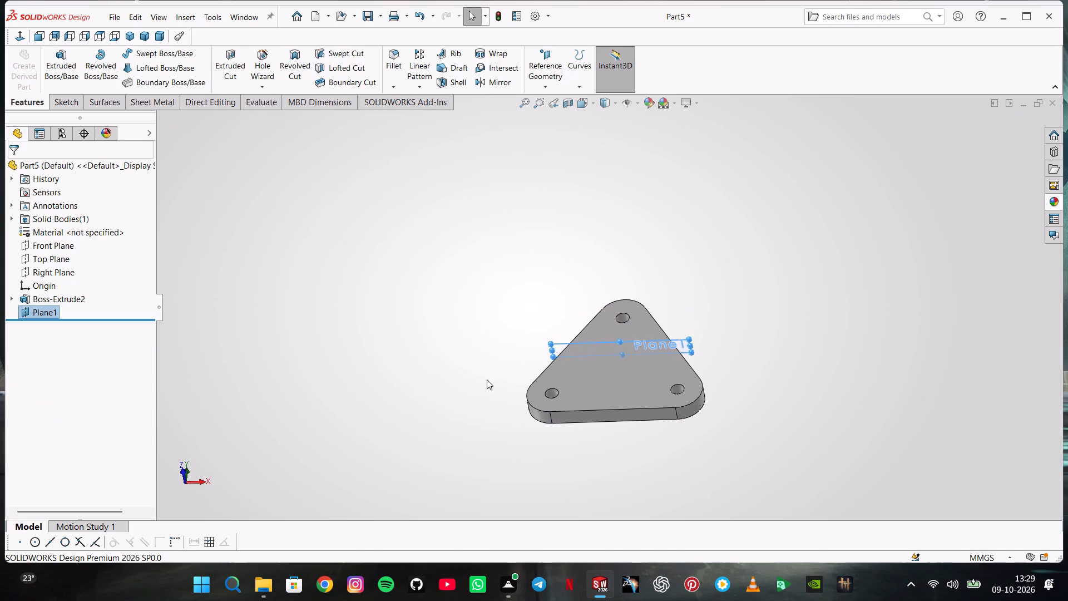
Start a sketch on the 55 mm offset plane and view it face-on.
right_click(46, 309)
click(63, 290)
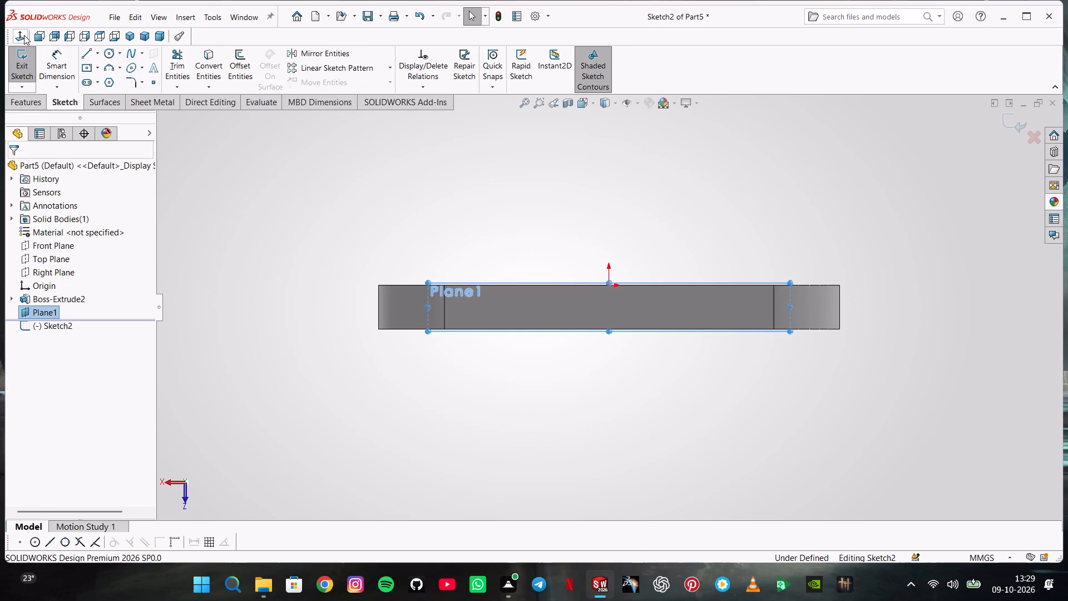
drag(24, 35, 73, 53)
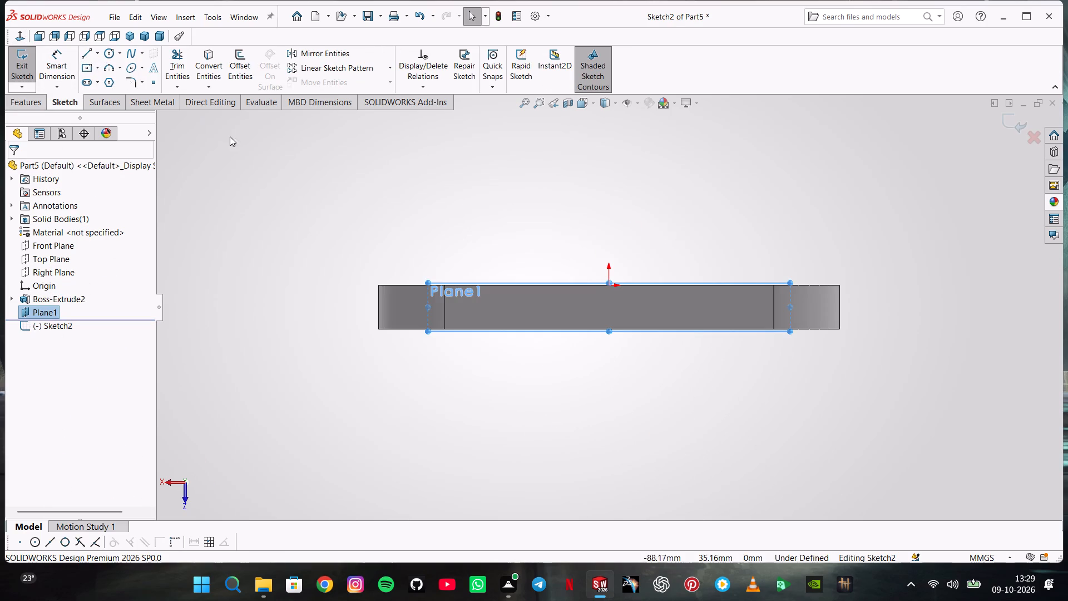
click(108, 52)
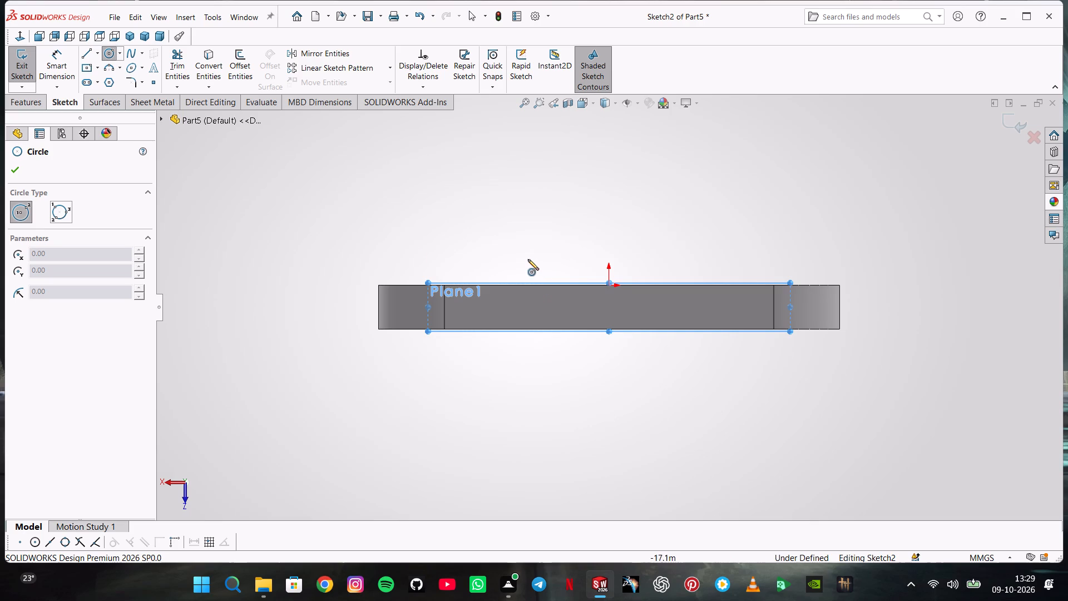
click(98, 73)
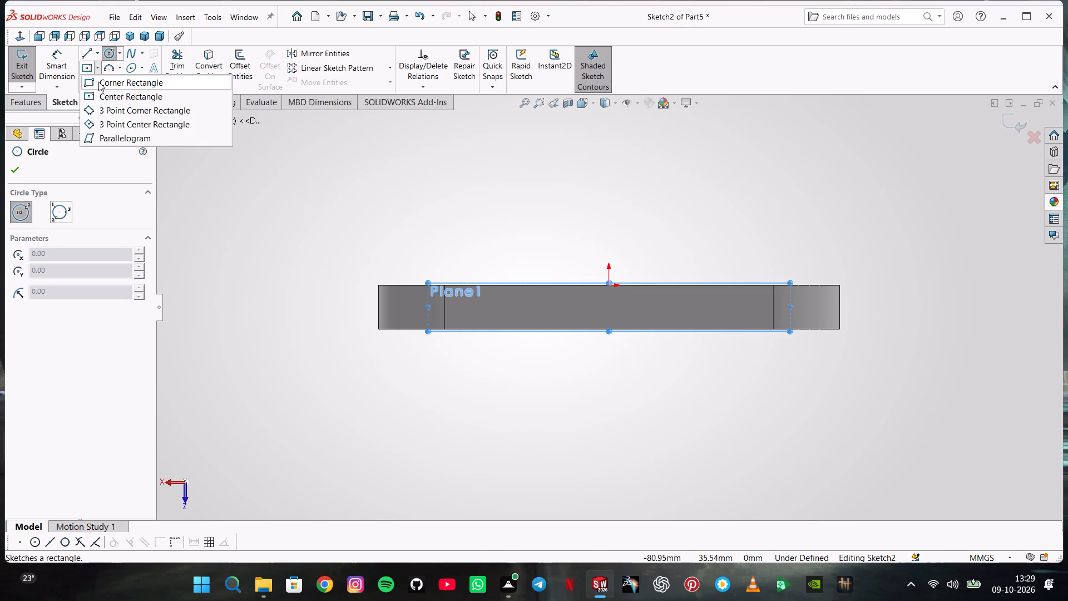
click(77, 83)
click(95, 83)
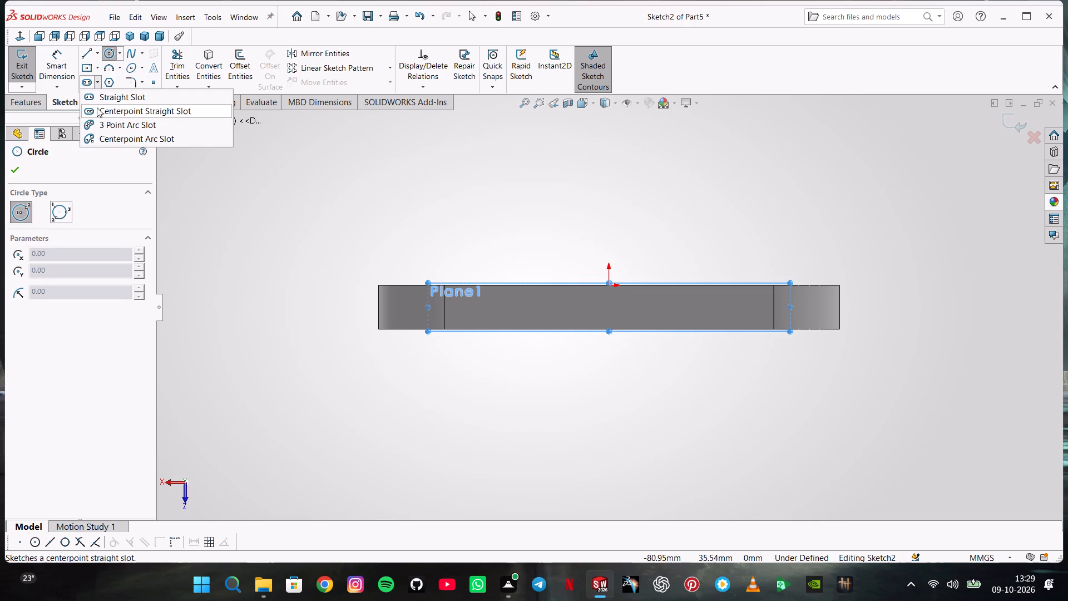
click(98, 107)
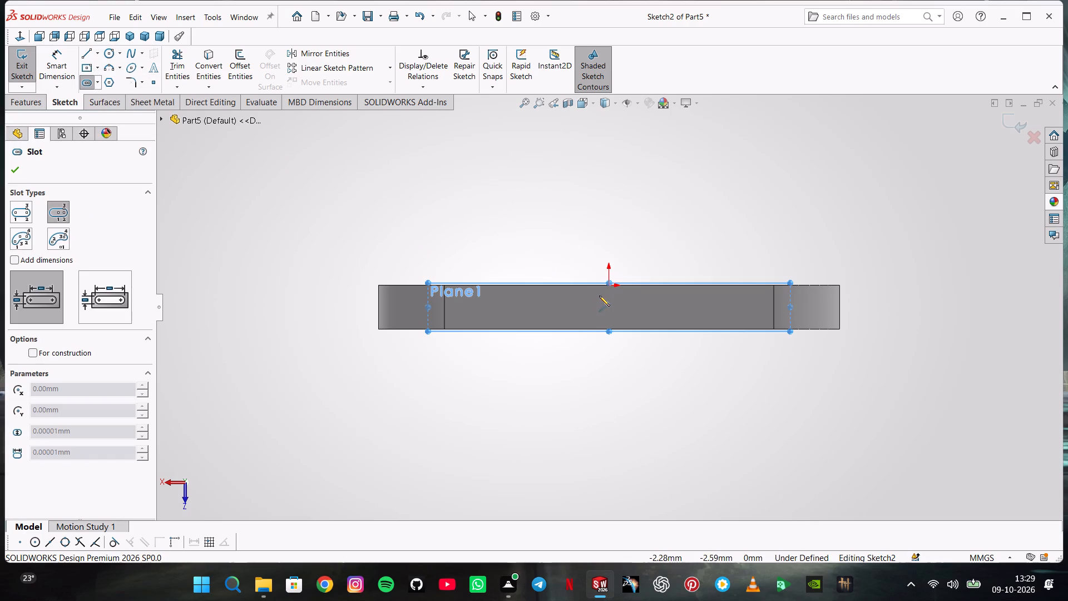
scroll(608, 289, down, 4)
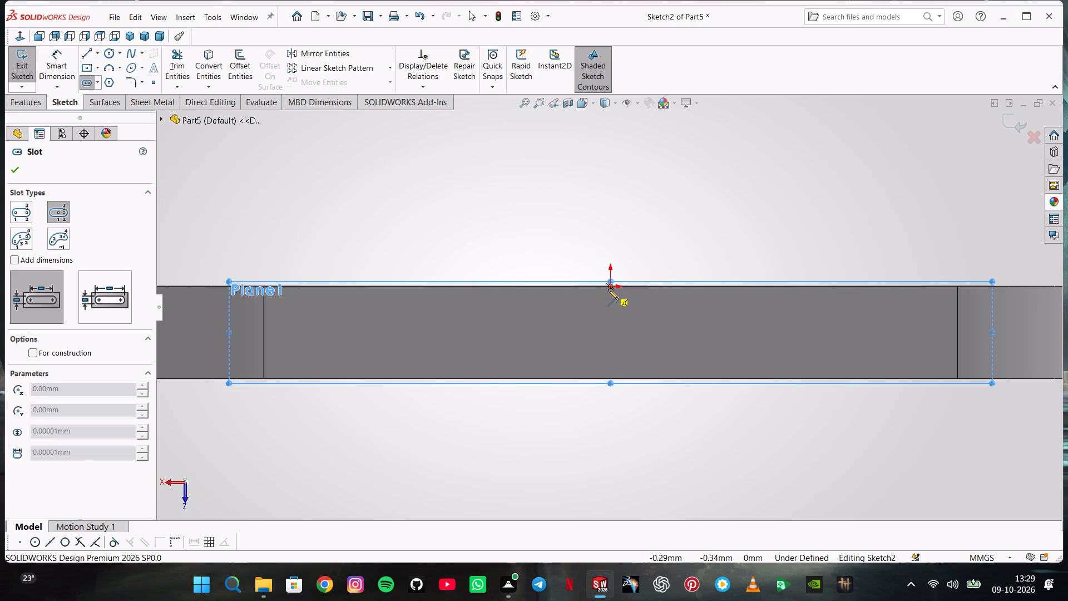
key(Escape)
Move the offset plane's displayed border above the plate and stretch it well past the plate's lower edge.
click(606, 279)
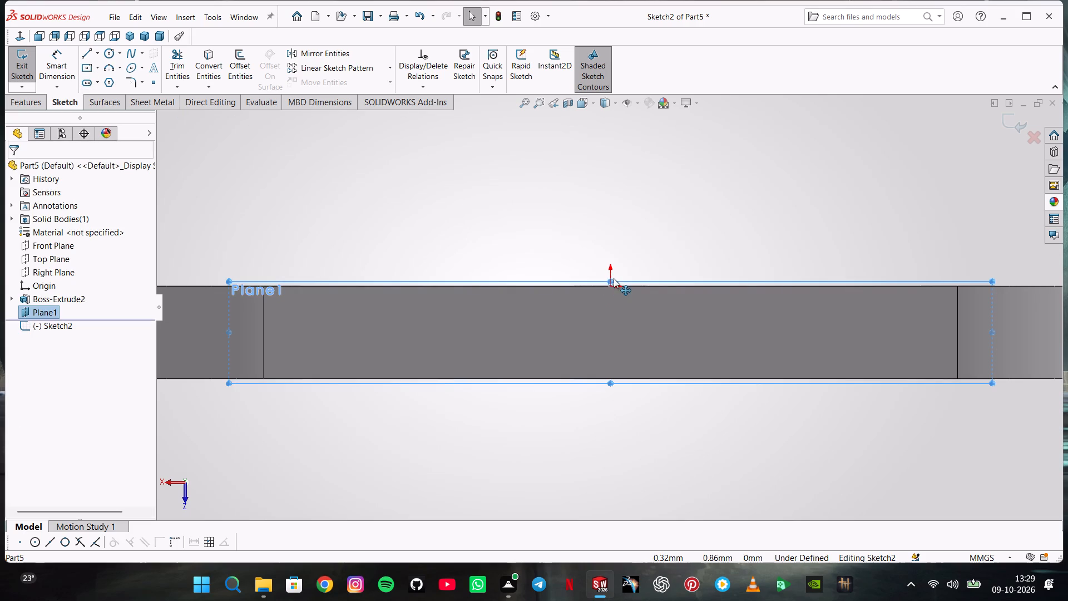
drag(614, 278, 615, 264)
drag(615, 264, 629, 121)
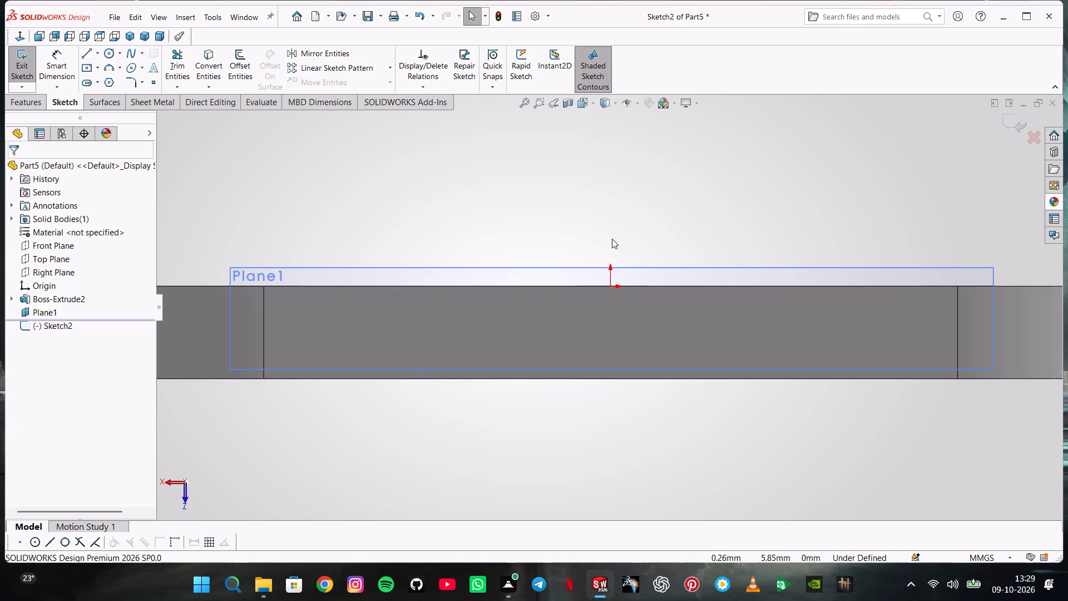
drag(623, 265, 630, 142)
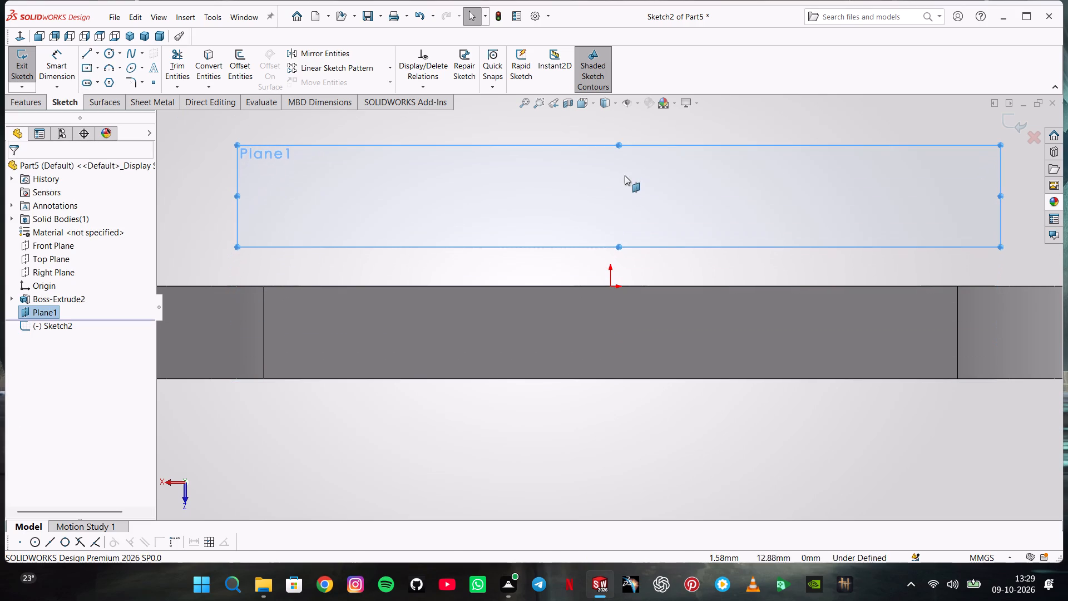
drag(618, 244, 566, 588)
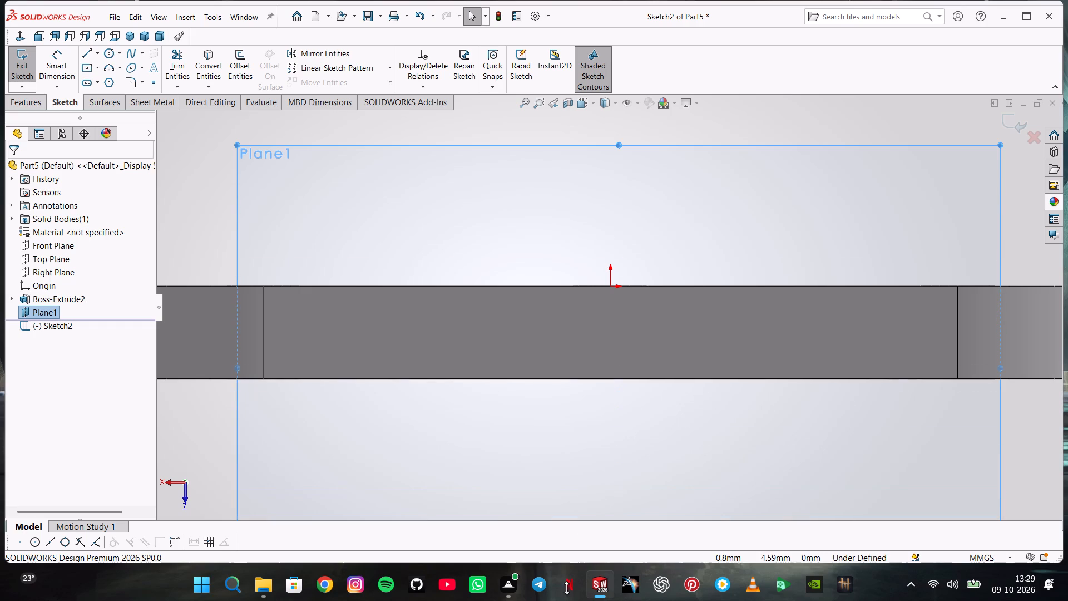
drag(566, 588, 563, 588)
key(Escape)
Sketch a vertical centerpoint straight slot centred on the plate's edge below the origin, about 41 mm between arc centres and 11.5 mm wide.
click(92, 86)
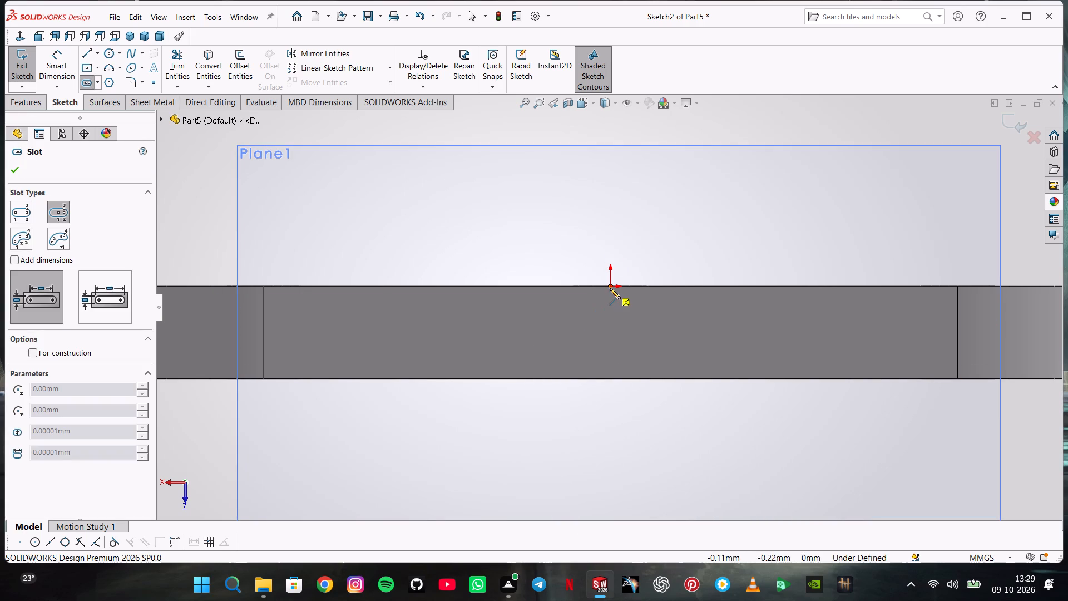
click(607, 380)
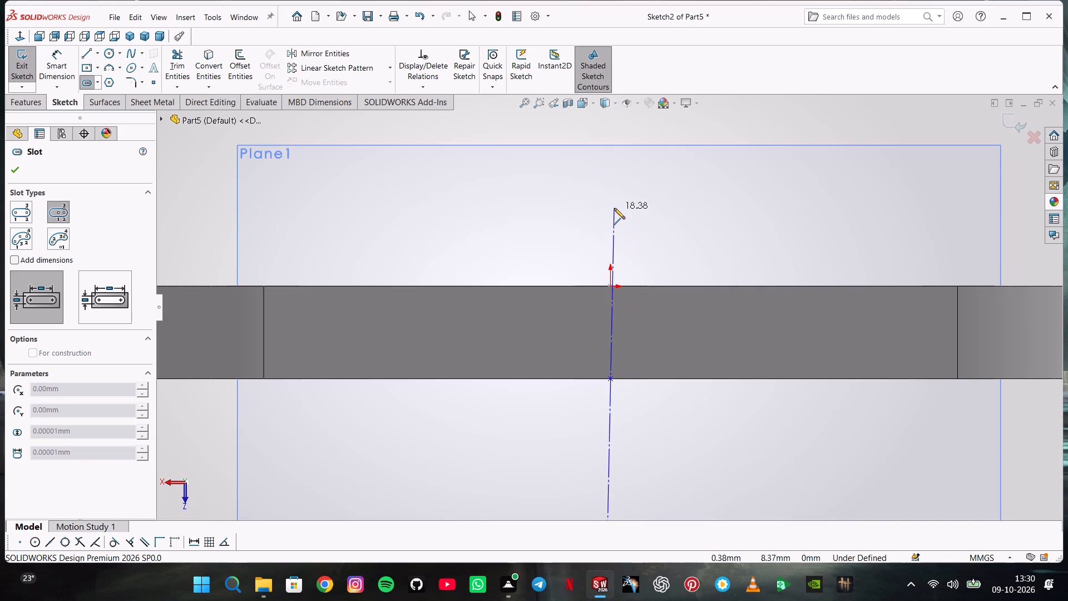
click(611, 191)
click(664, 256)
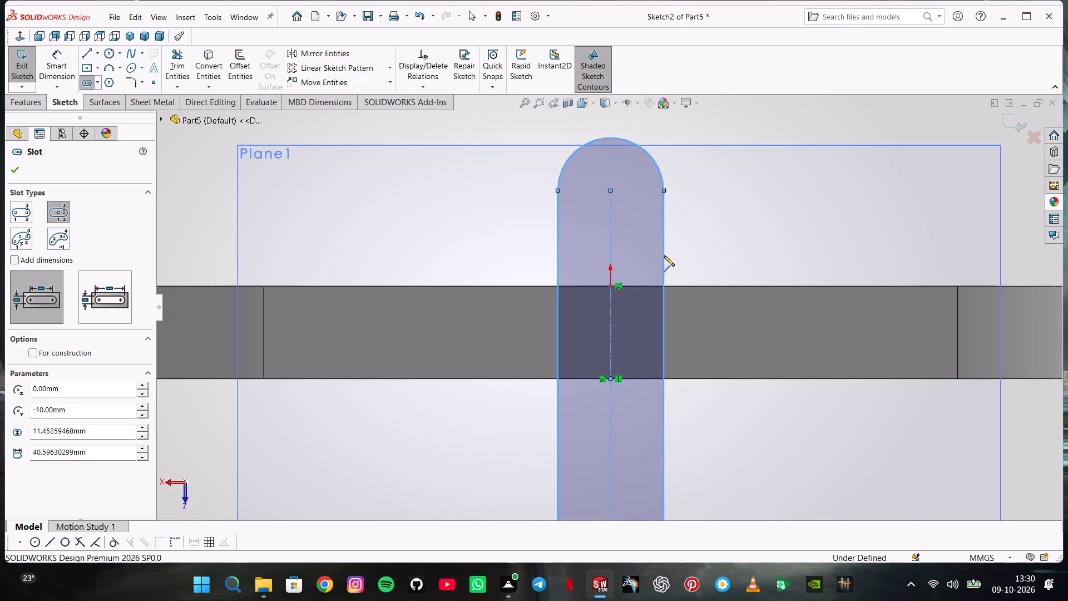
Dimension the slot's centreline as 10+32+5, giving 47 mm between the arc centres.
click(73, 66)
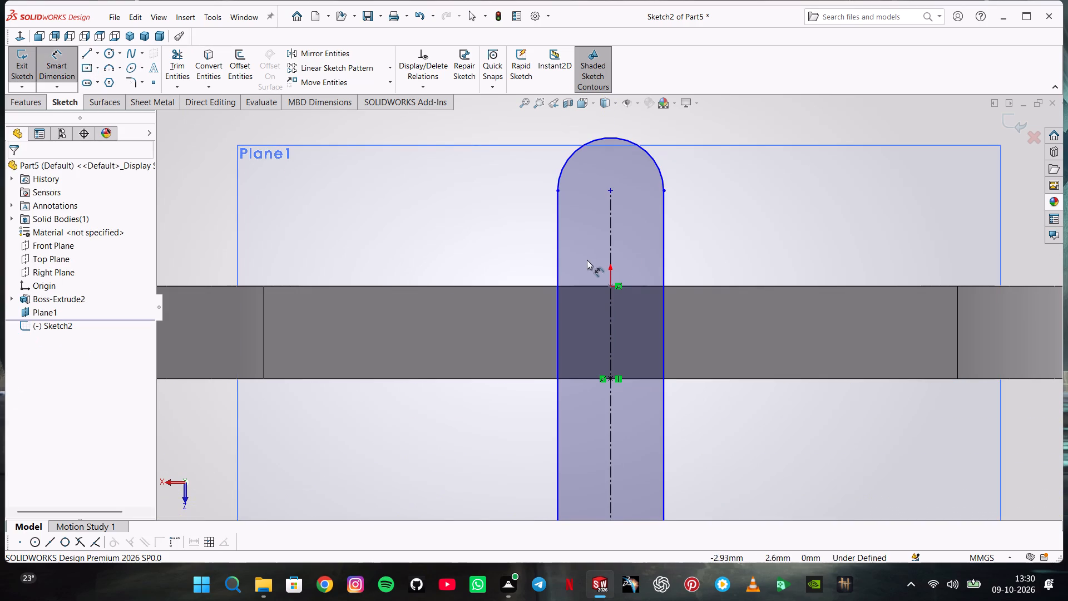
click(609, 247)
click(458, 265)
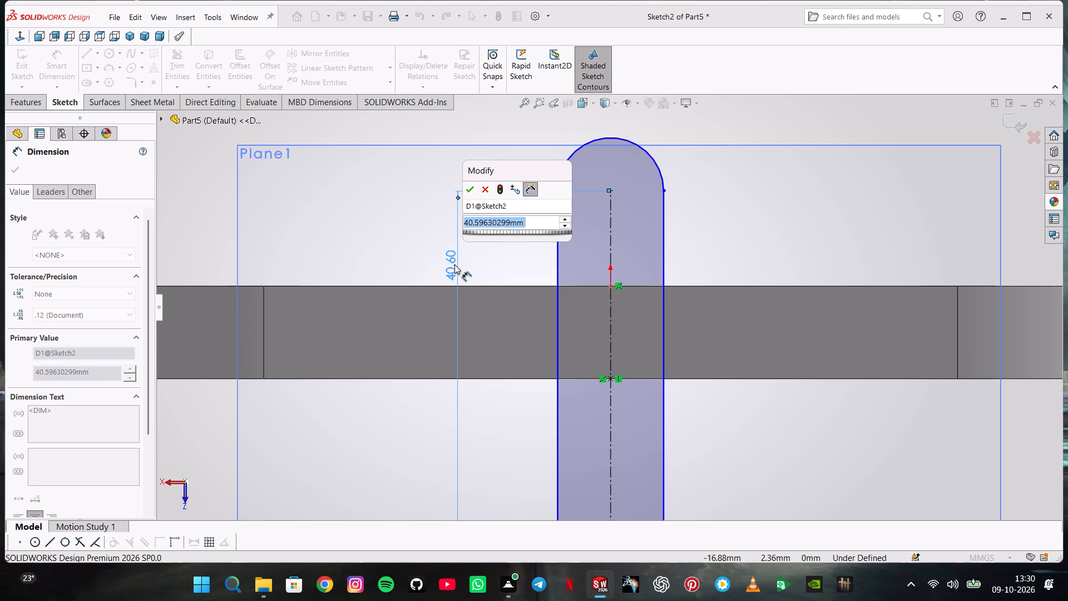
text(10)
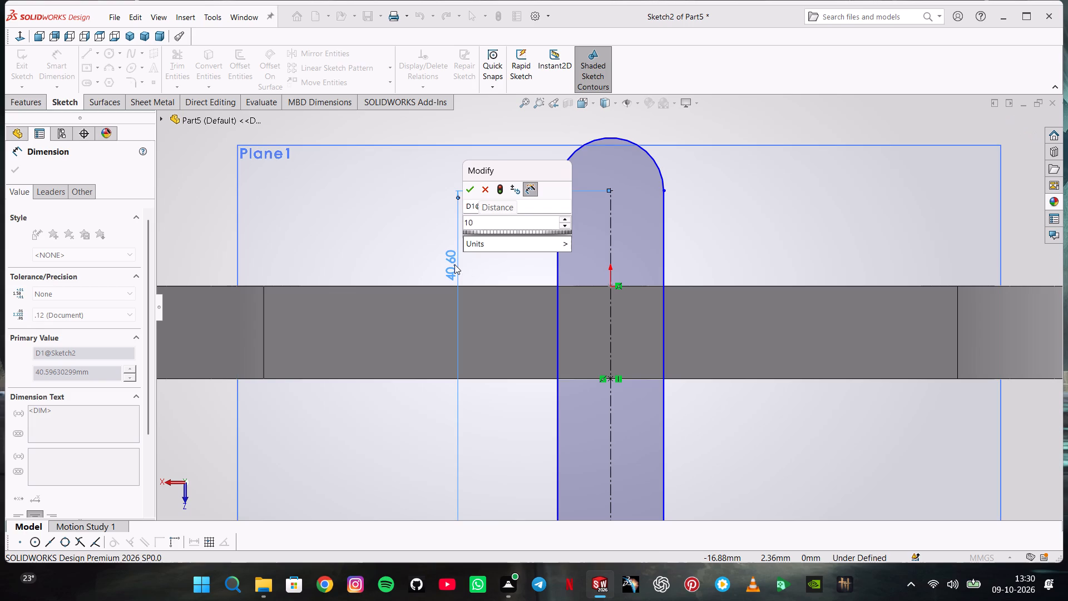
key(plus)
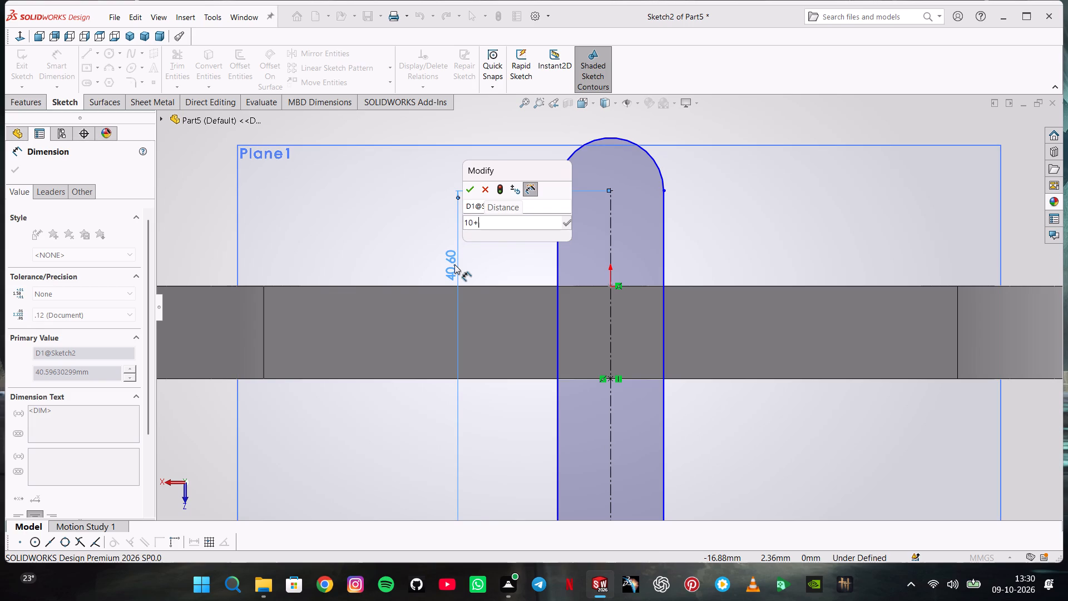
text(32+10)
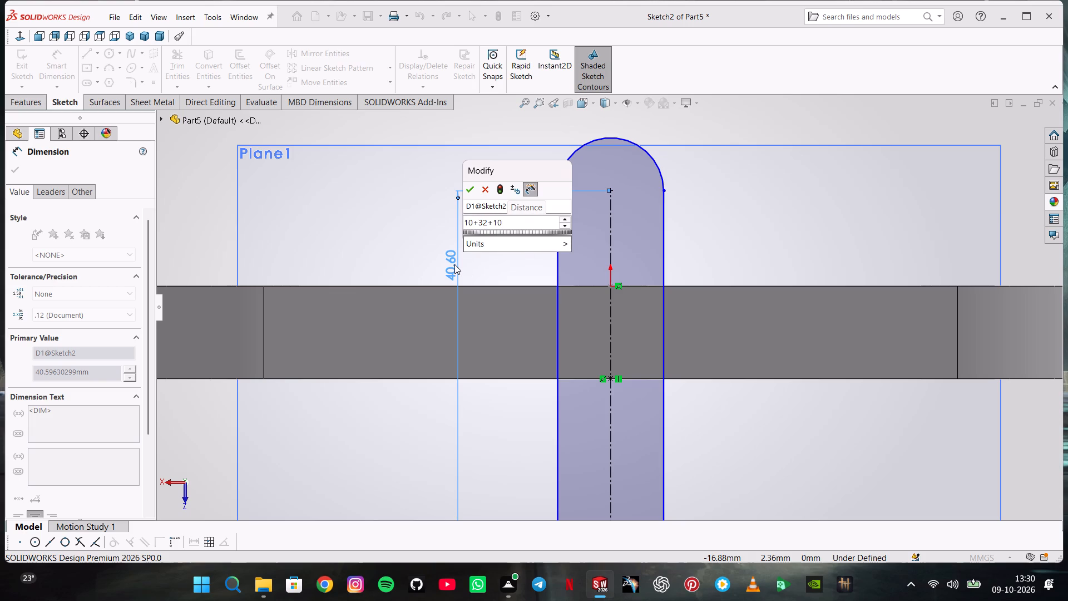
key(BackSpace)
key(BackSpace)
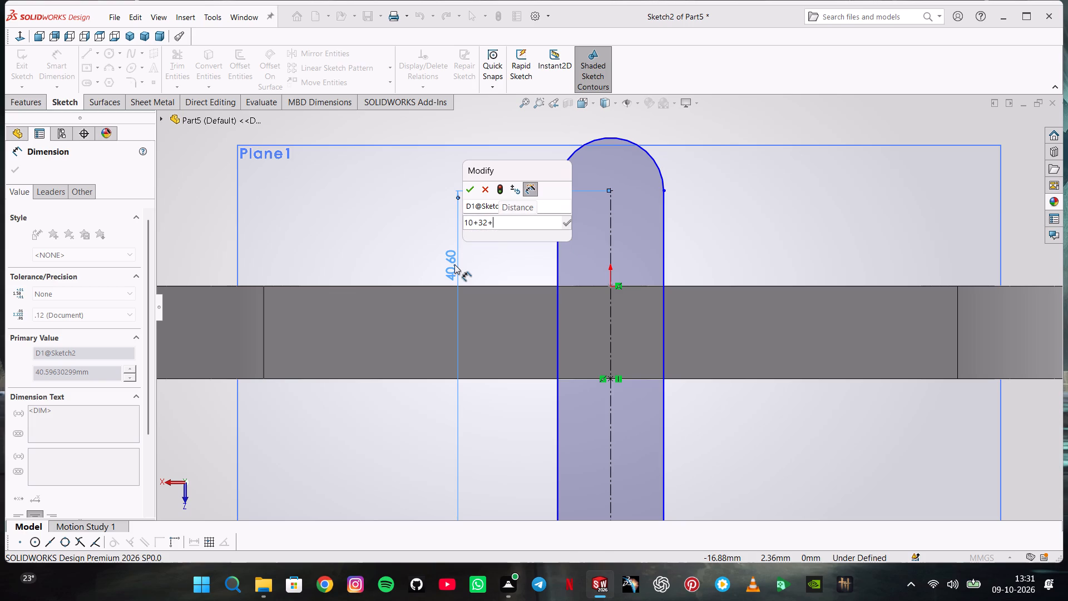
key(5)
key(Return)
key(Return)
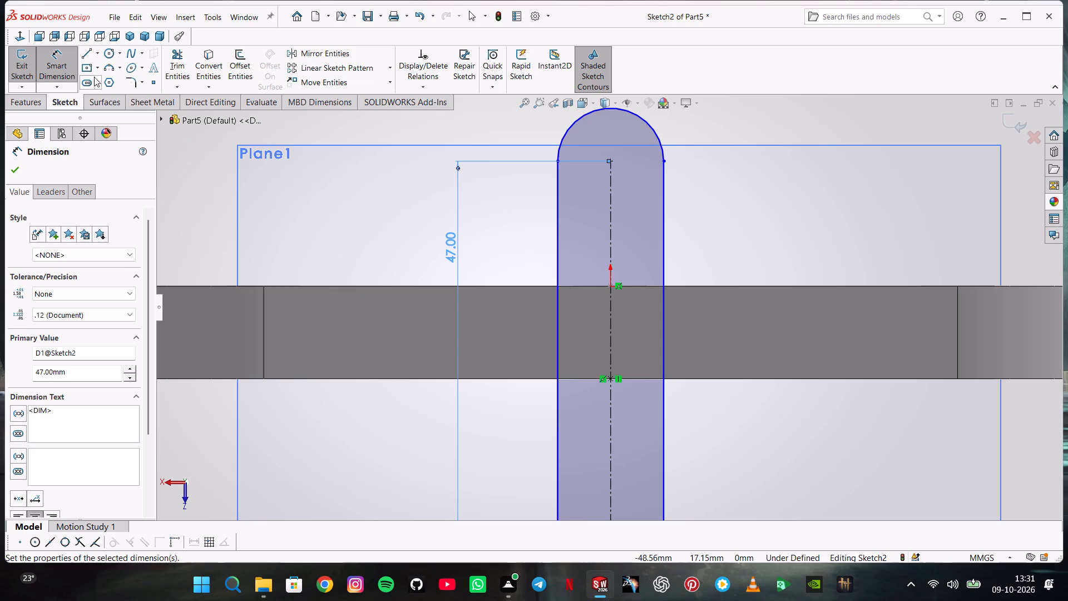
Draw a horizontal line across the slot between its two sides, along the plate's lower edge.
click(88, 56)
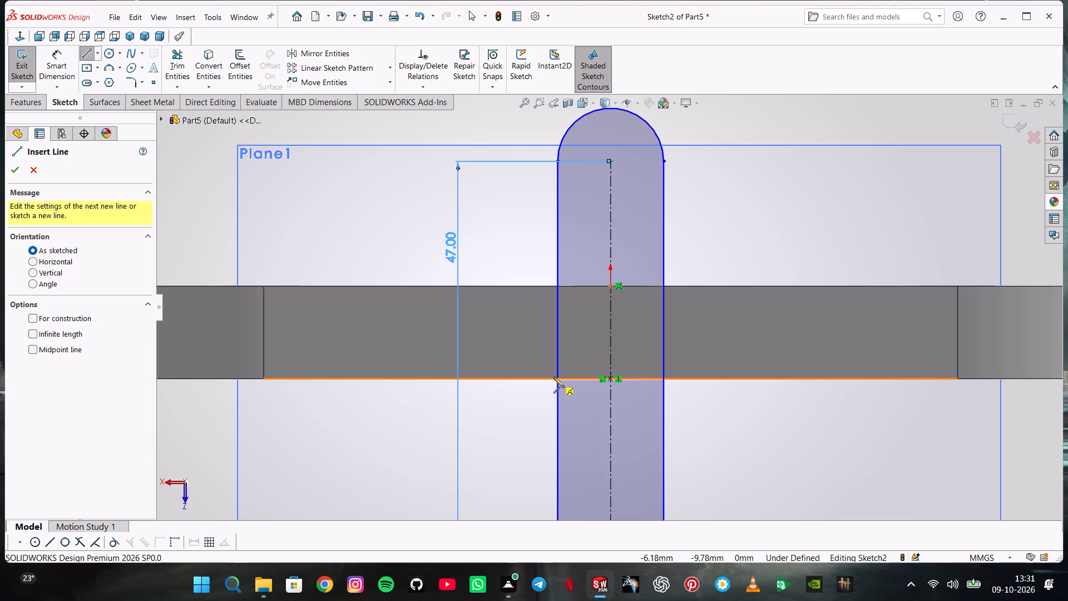
click(560, 378)
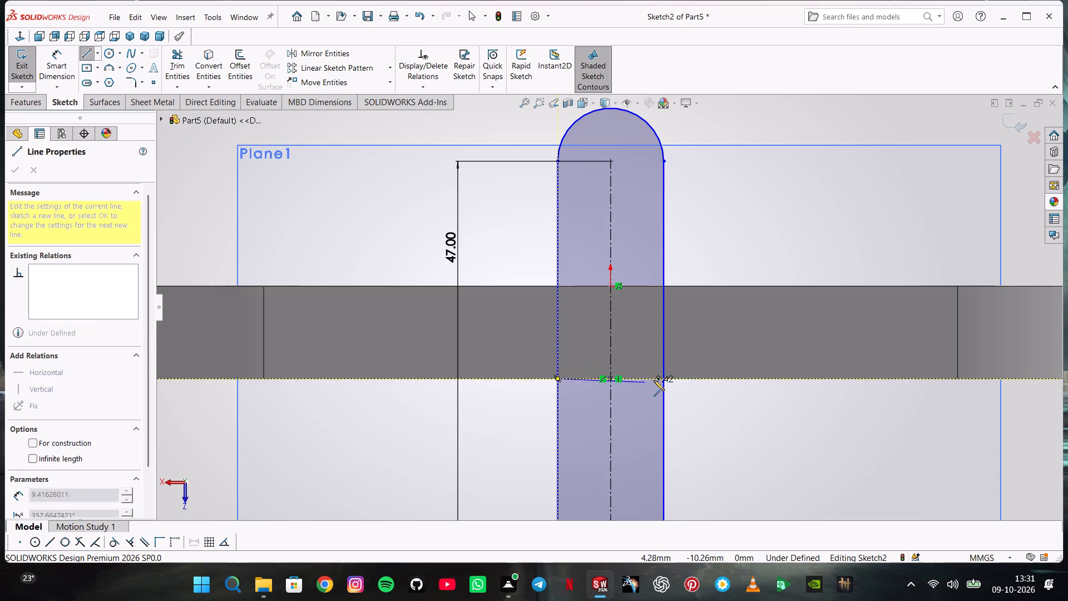
click(661, 381)
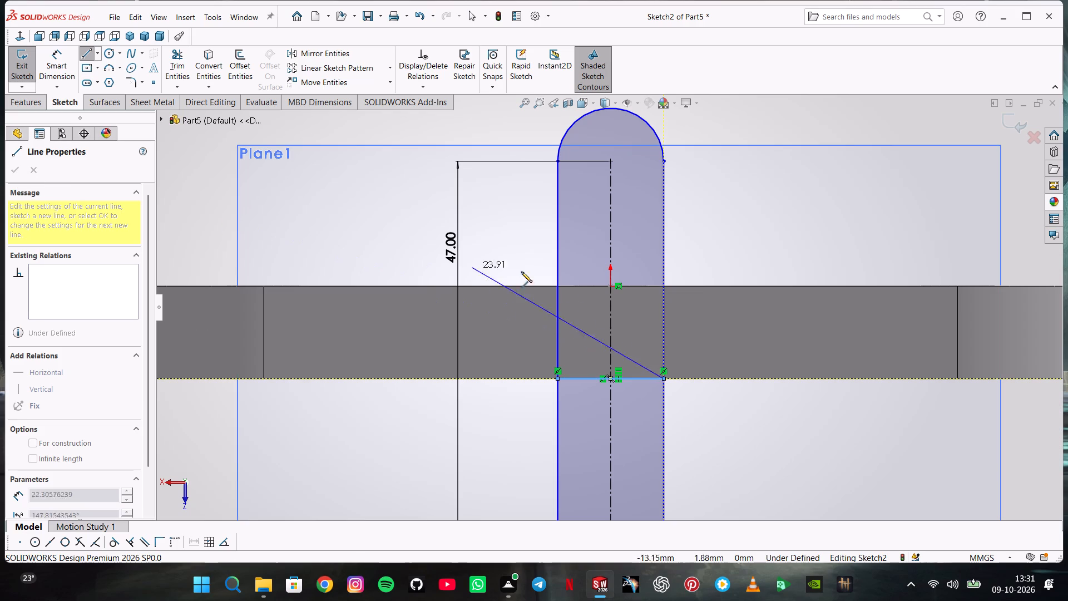
double_click(732, 215)
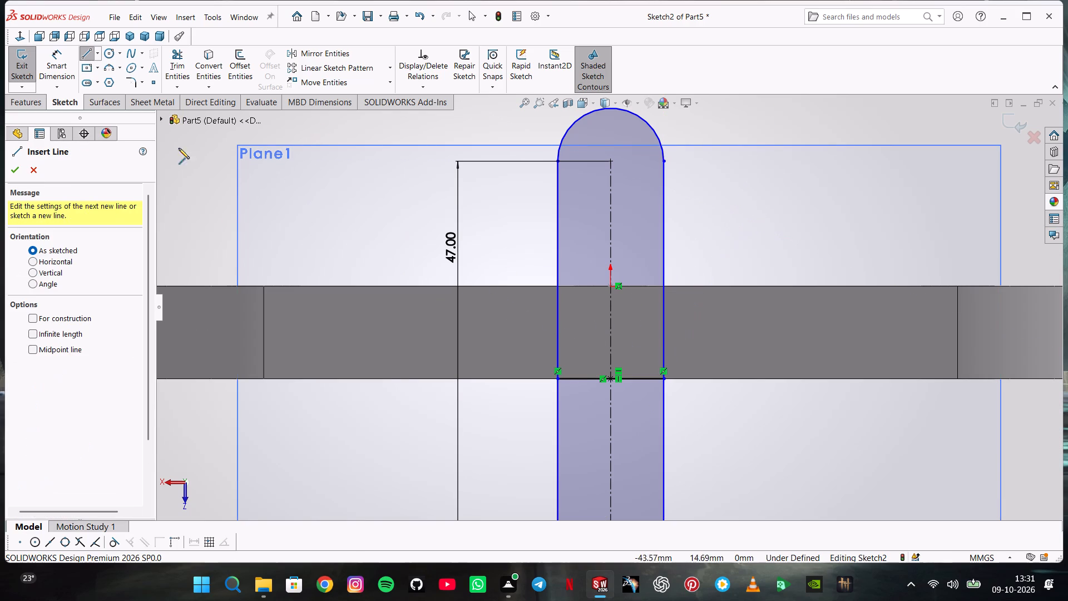
Trim away the slot's sides, centreline and end arc below the cross line, using Trim to closest.
click(190, 67)
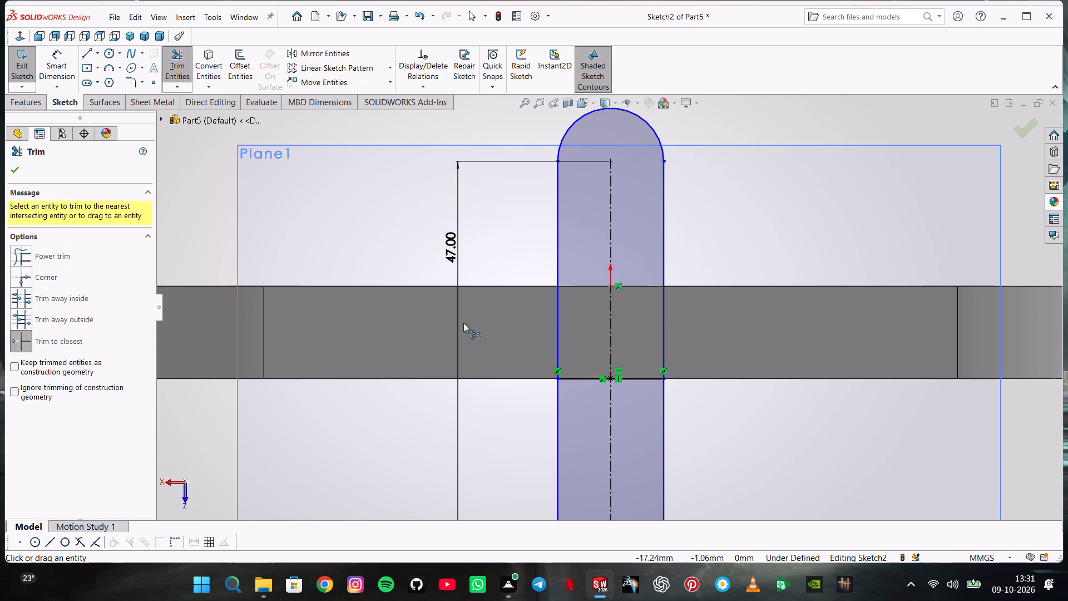
click(555, 401)
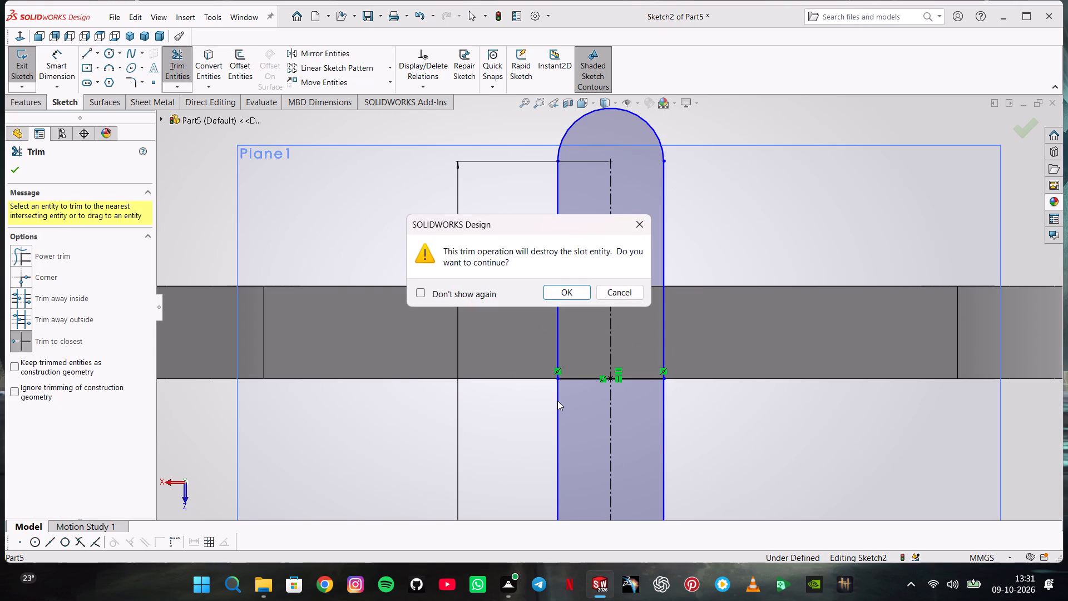
key(Return)
key(Return)
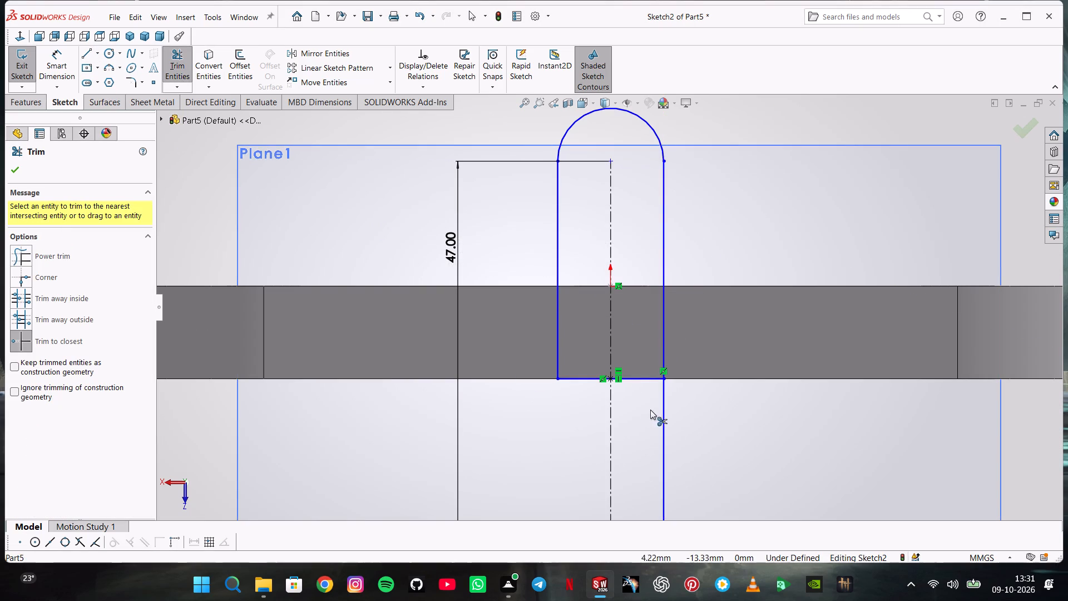
click(666, 410)
key(Return)
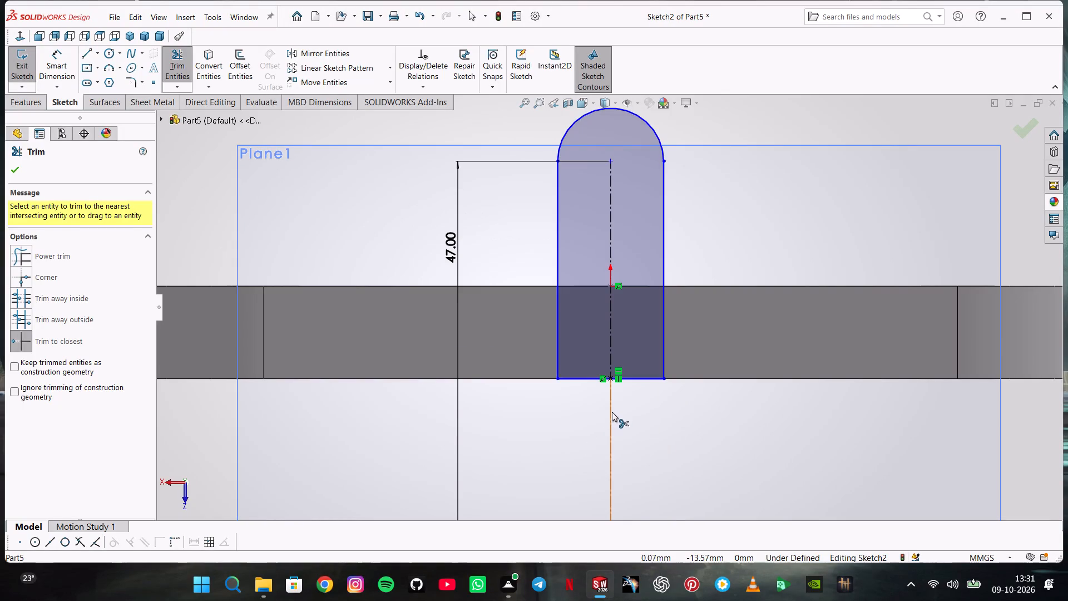
click(612, 412)
key(Return)
scroll(609, 419, up, 3)
click(591, 494)
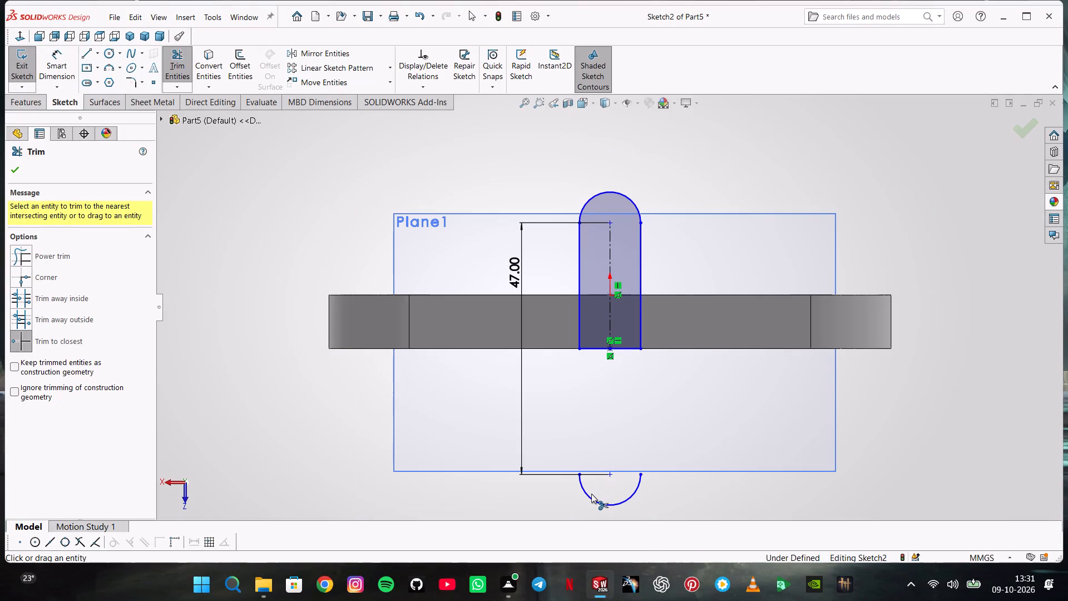
click(595, 497)
click(594, 501)
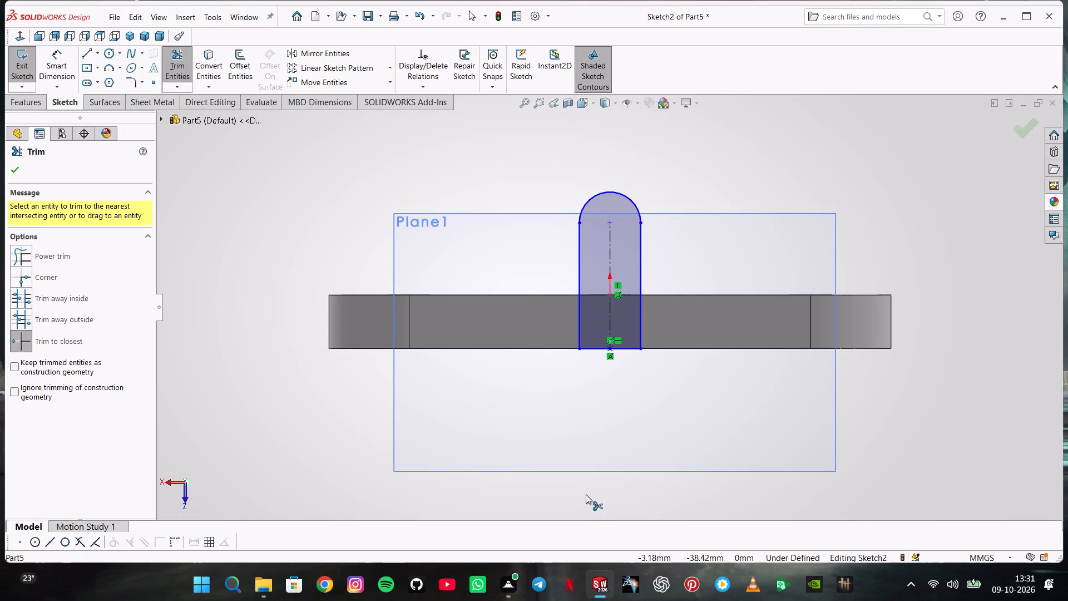
Dimension the remaining vertical centreline as 16+10+5, giving 31 mm from the arc centre to the base line.
click(59, 62)
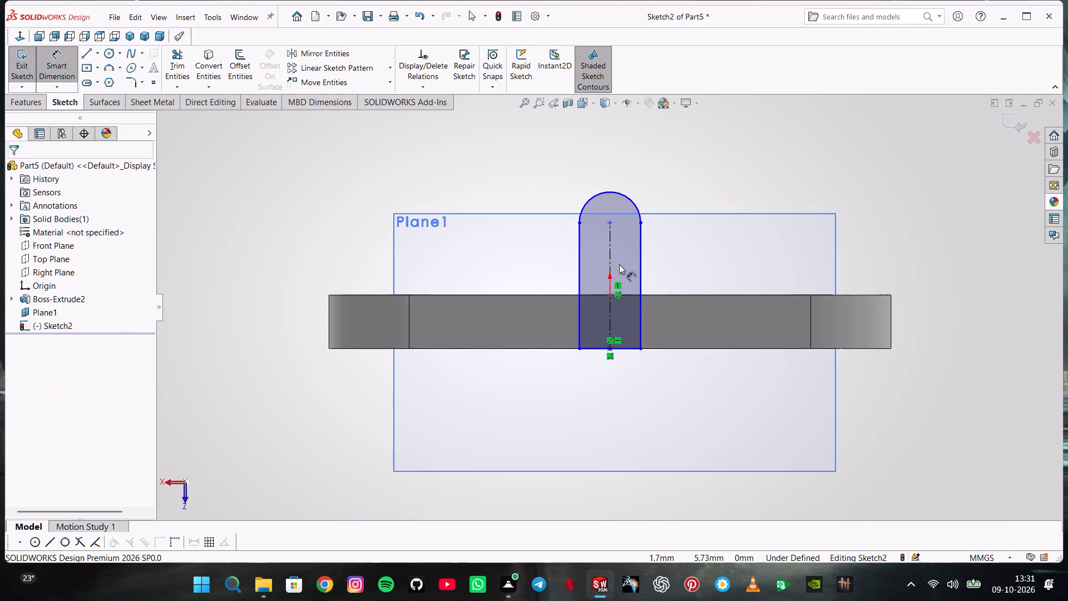
click(609, 260)
click(530, 260)
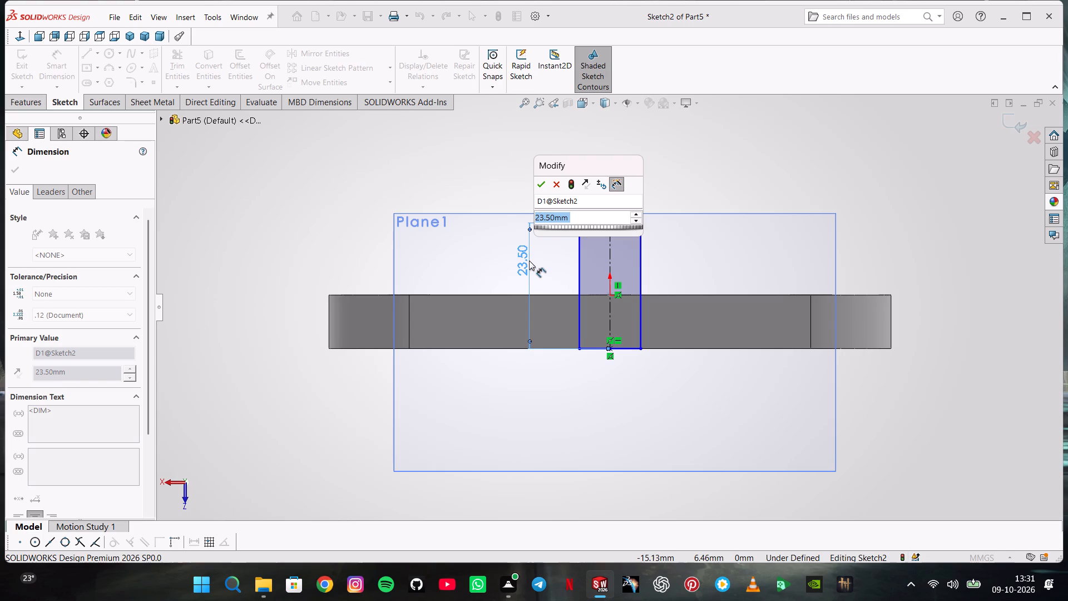
text(16)
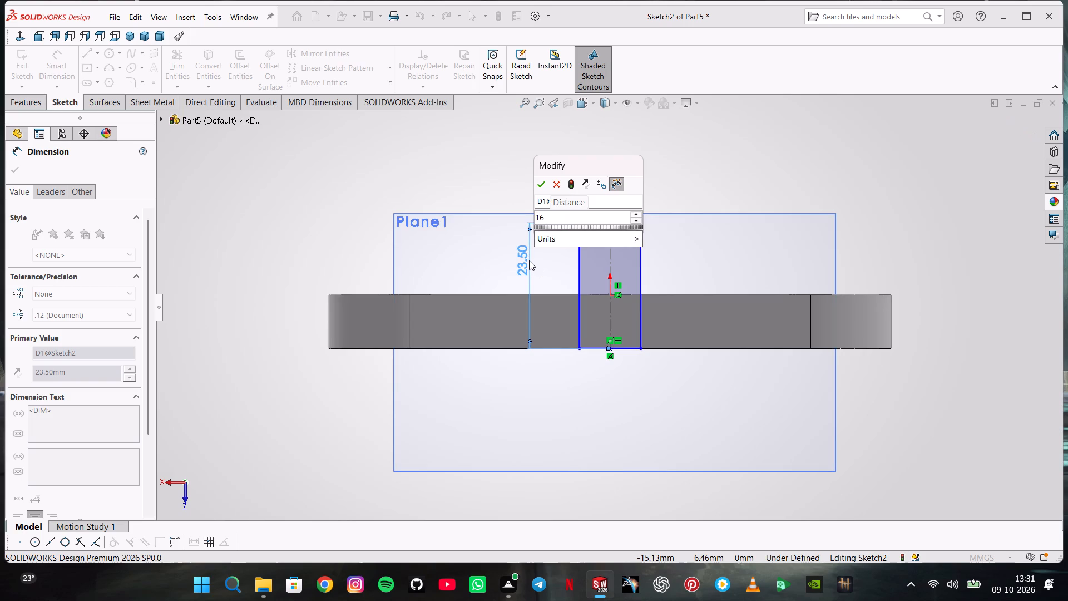
text(+10+5)
key(Return)
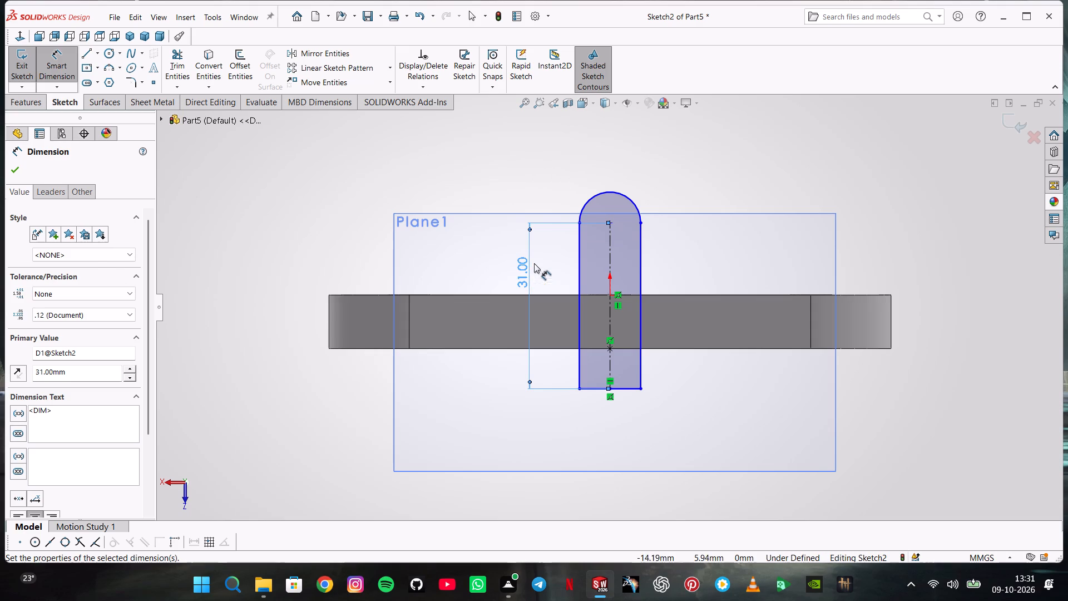
Make the profile's horizontal base line collinear with the plate's lower edge.
key(Escape)
click(602, 389)
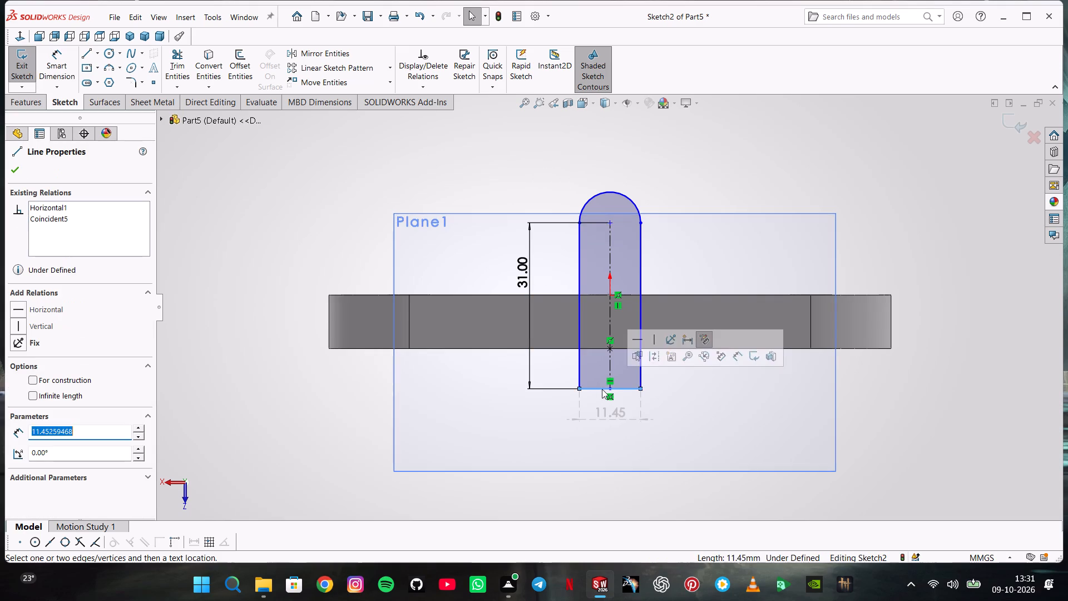
ctrl+click(568, 349)
click(603, 304)
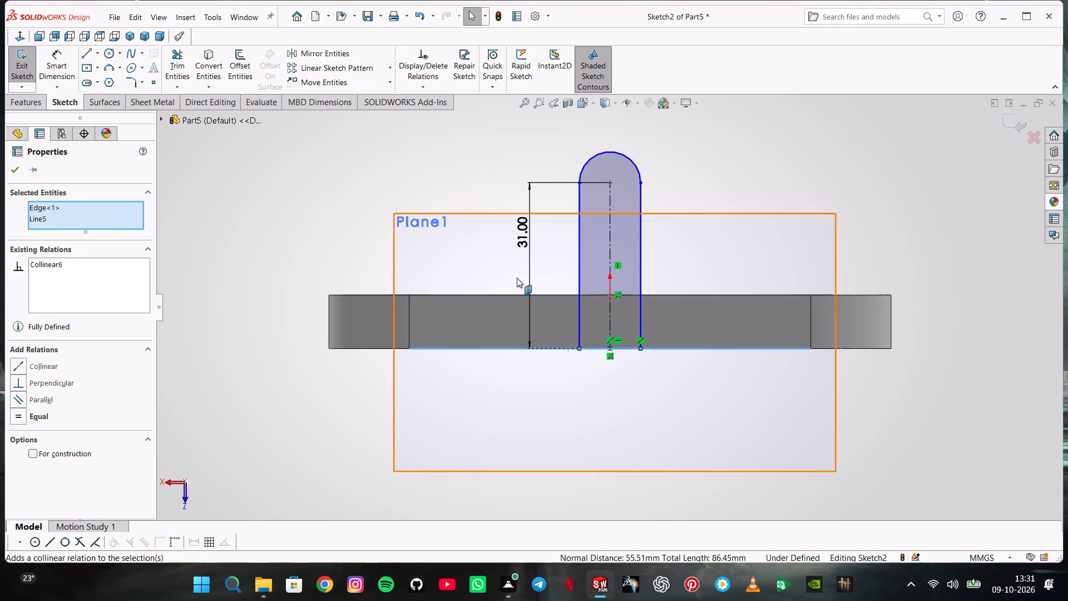
key(Escape)
Dimension the profile's top arc with a radius of 16 mm.
click(50, 56)
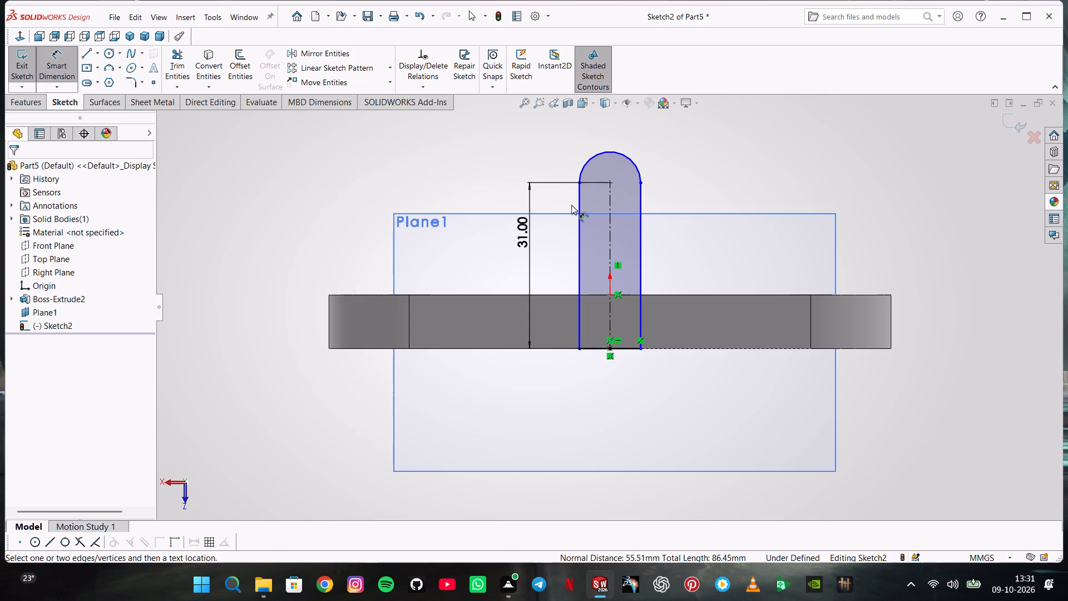
click(586, 166)
click(484, 166)
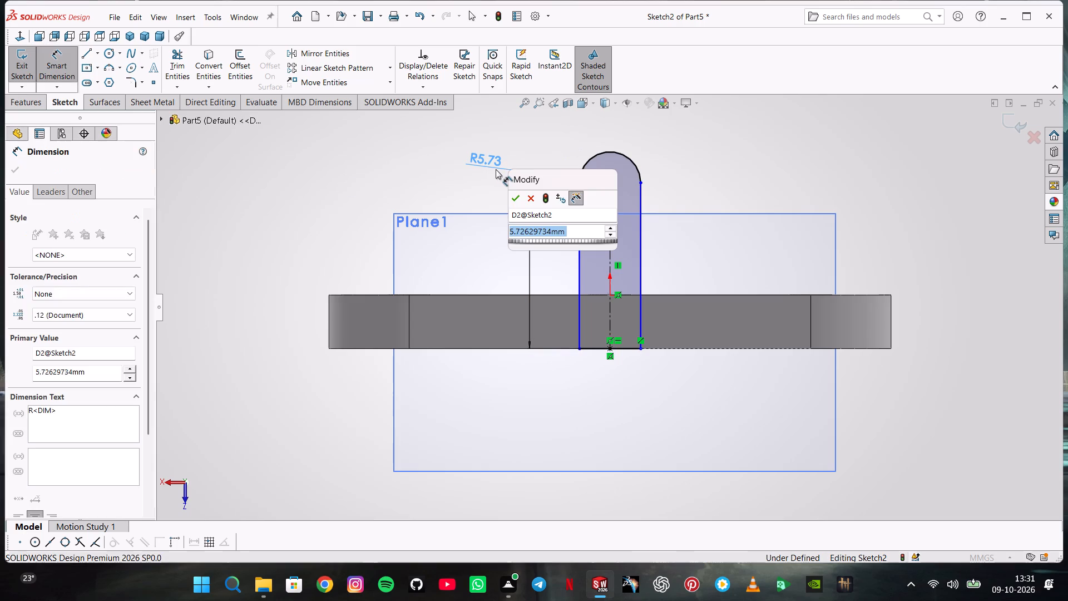
text(16)
key(Return)
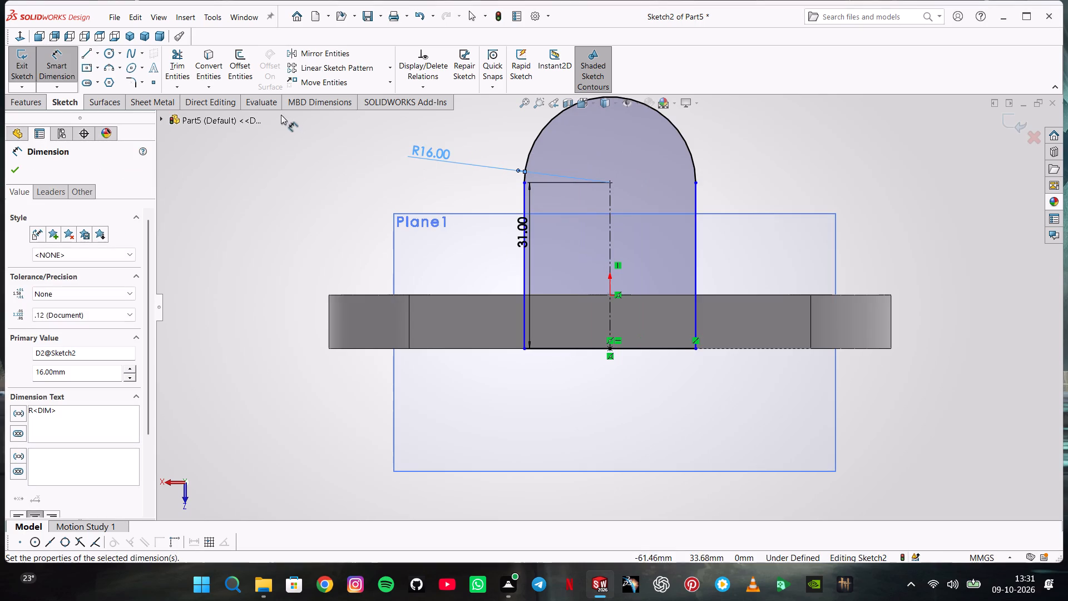
scroll(615, 353, down, 4)
key(Escape)
key(Escape)
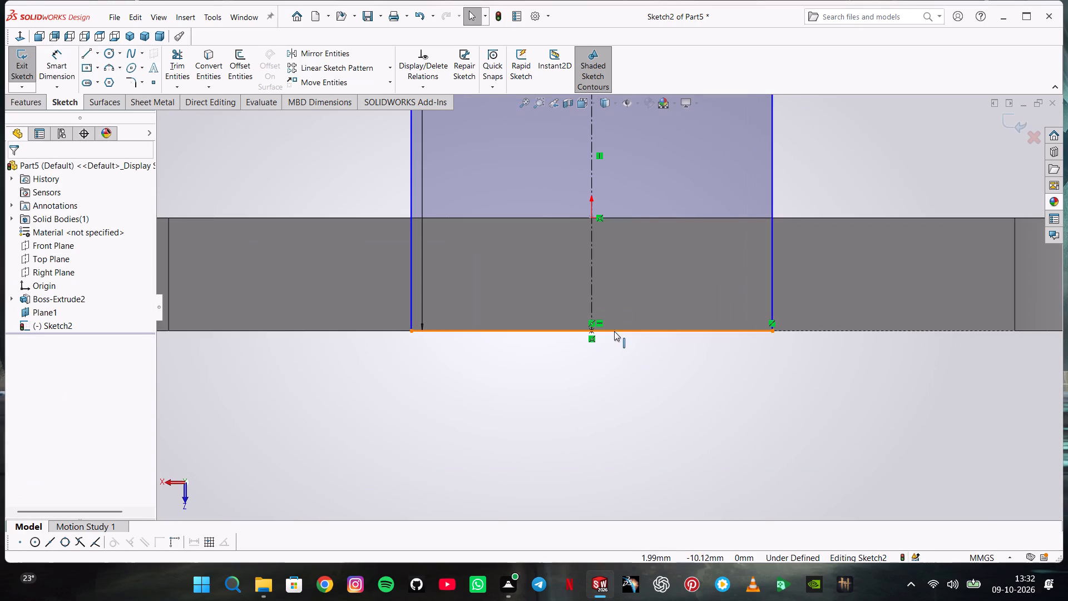
Move the 31 mm height dimension outward, clear of the widened profile's side line.
scroll(604, 225, up, 4)
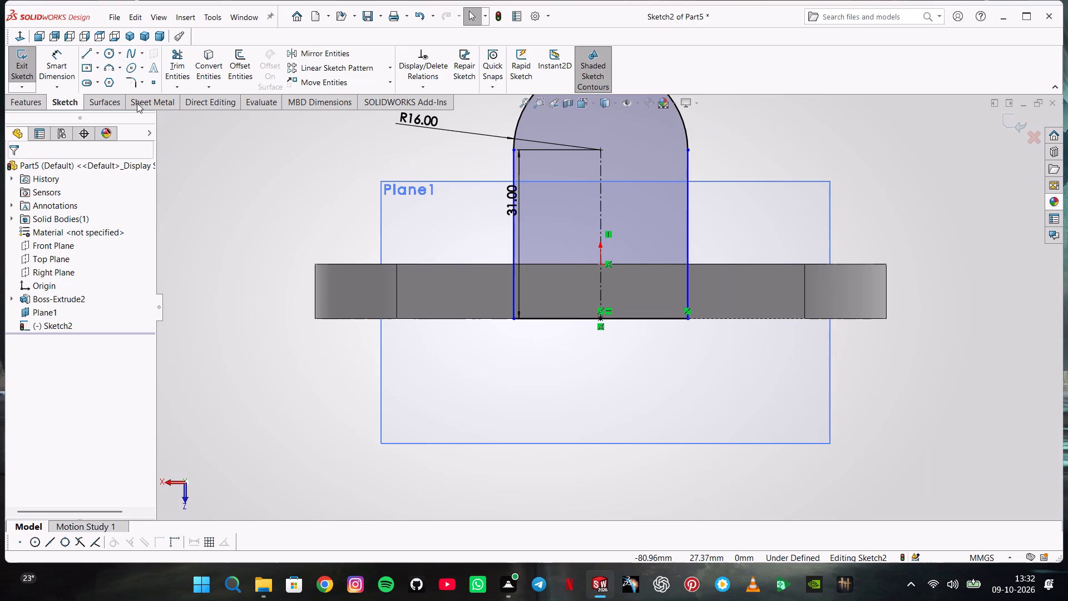
drag(511, 193, 452, 203)
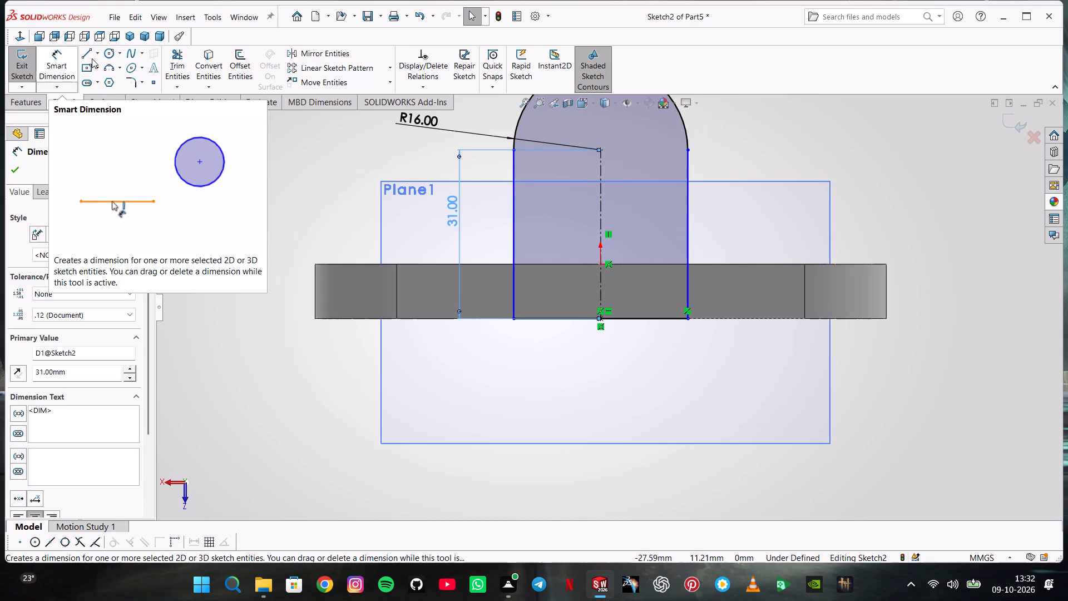
Draw a circle centred on the top arc's centre point and dimension its diameter as 21 mm.
click(112, 51)
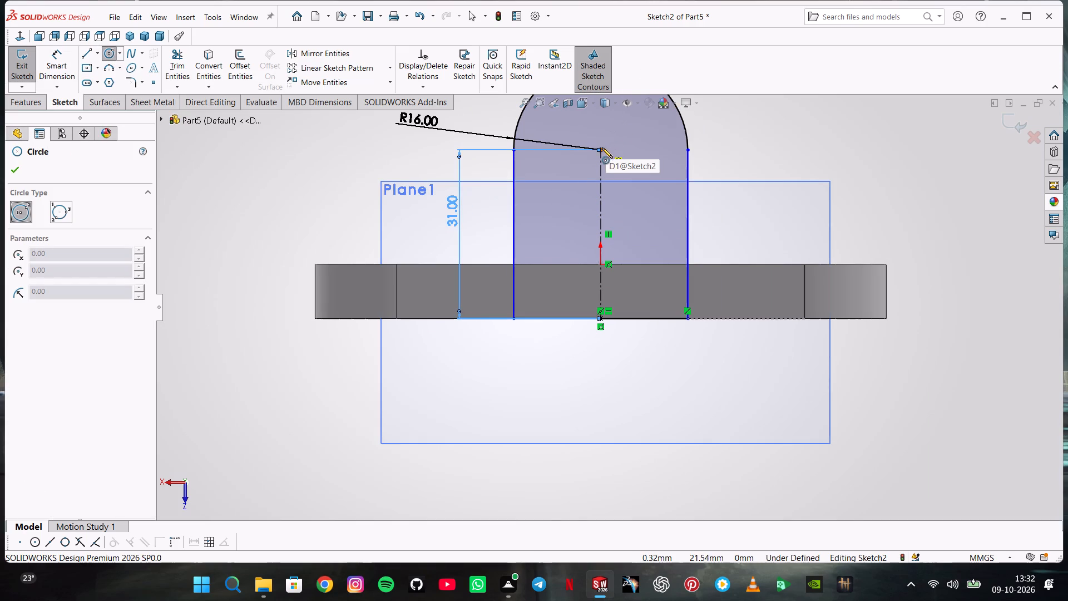
click(599, 150)
click(619, 176)
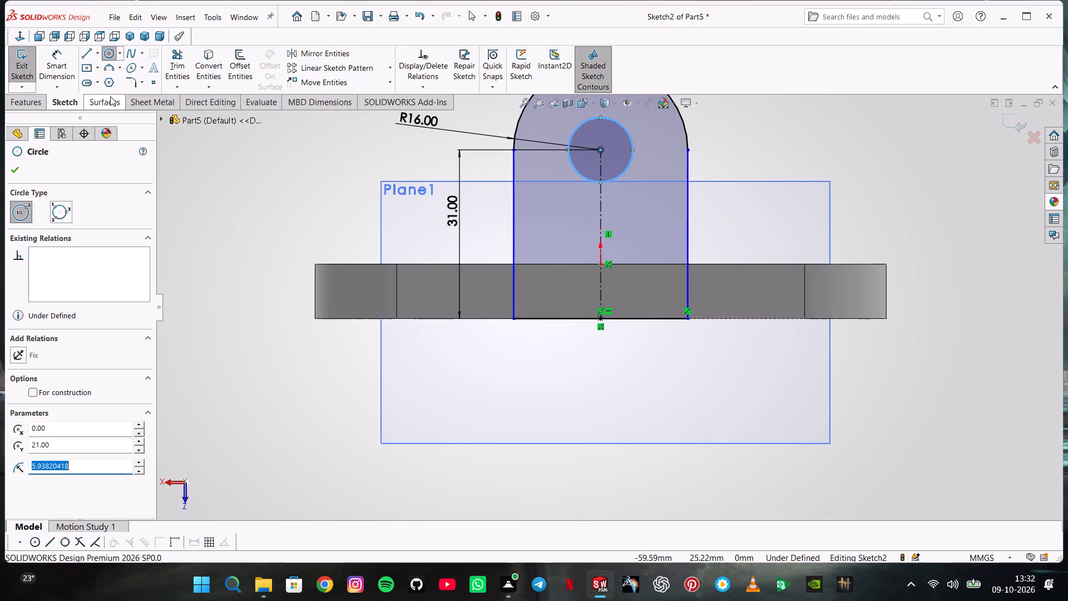
click(52, 67)
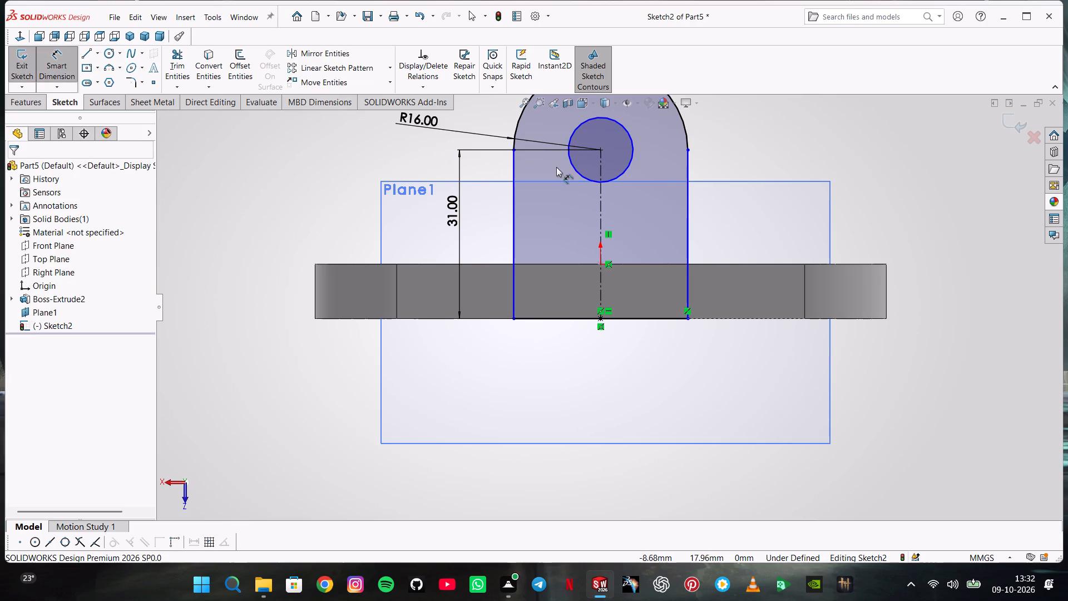
click(577, 169)
click(410, 176)
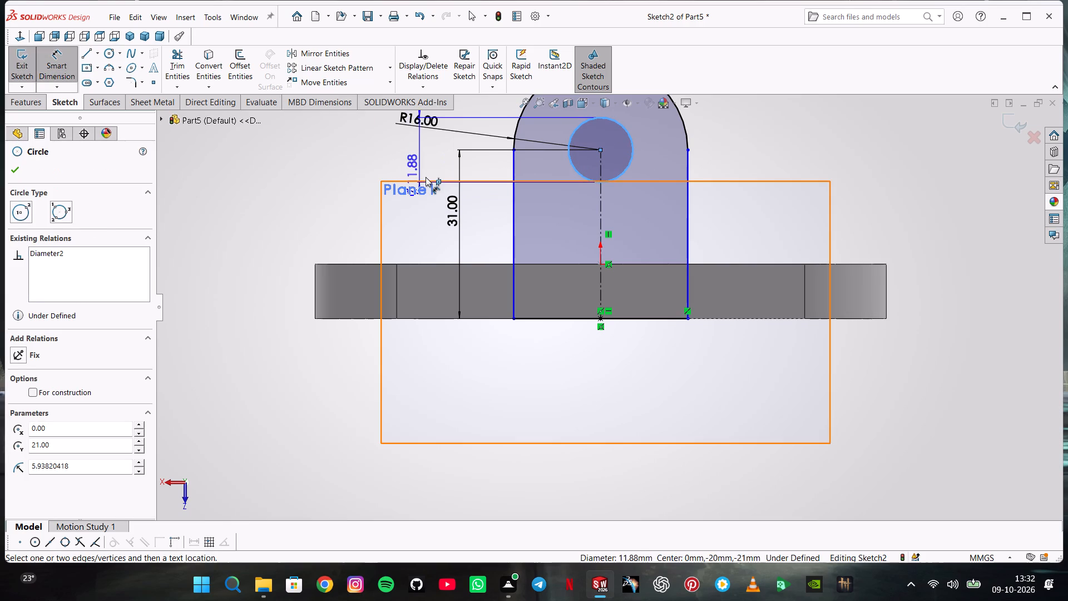
click(475, 161)
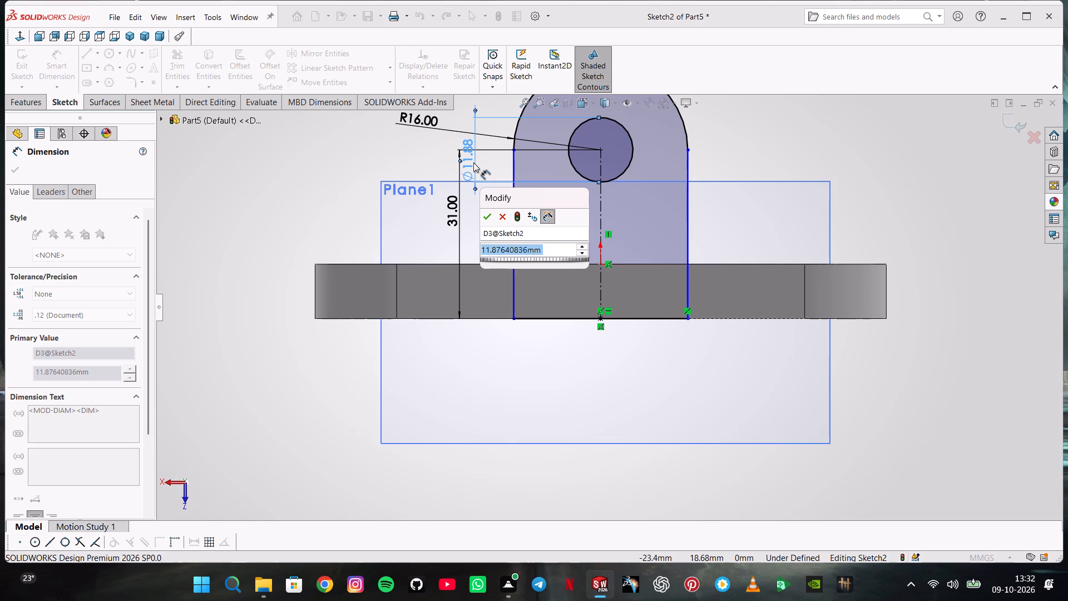
text(21)
key(Return)
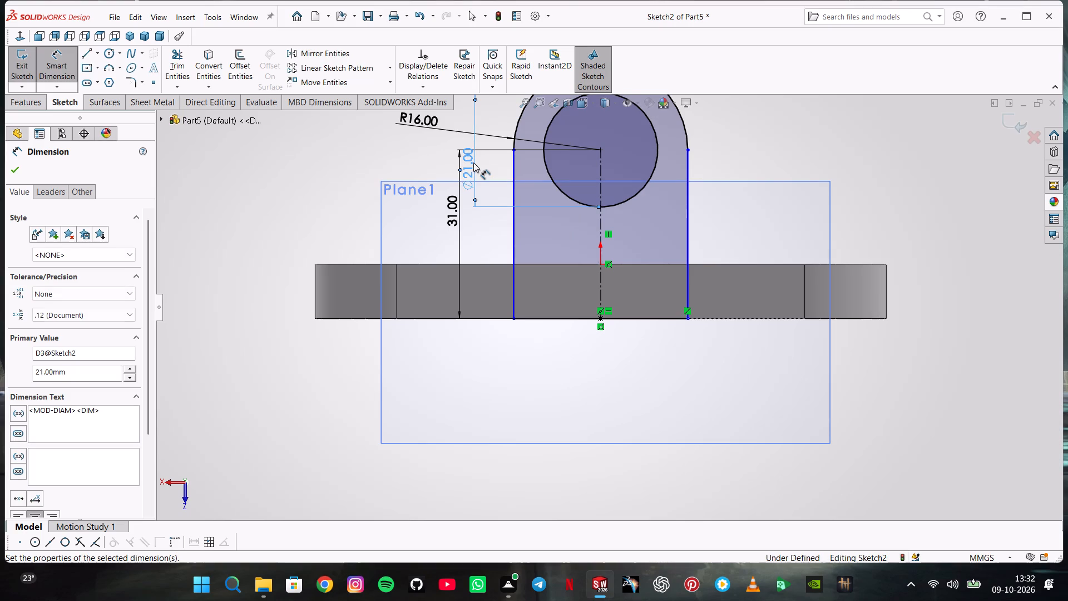
key(Escape)
key(Escape)
key(Escape)
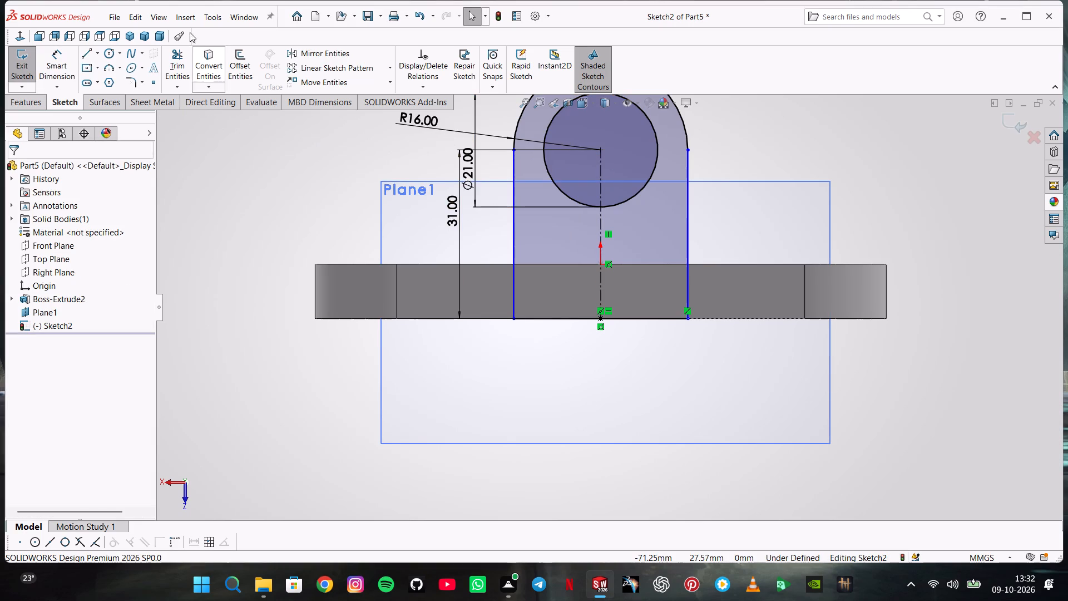
Draw a concentric 16 mm radius circle from the same centre, coinciding with the top arc.
click(104, 59)
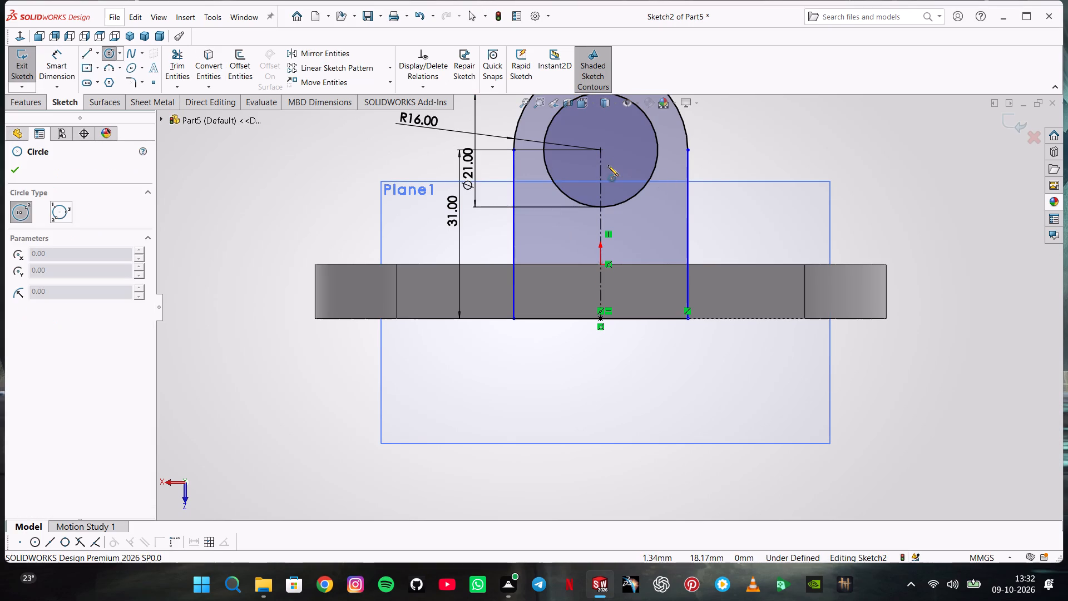
click(602, 152)
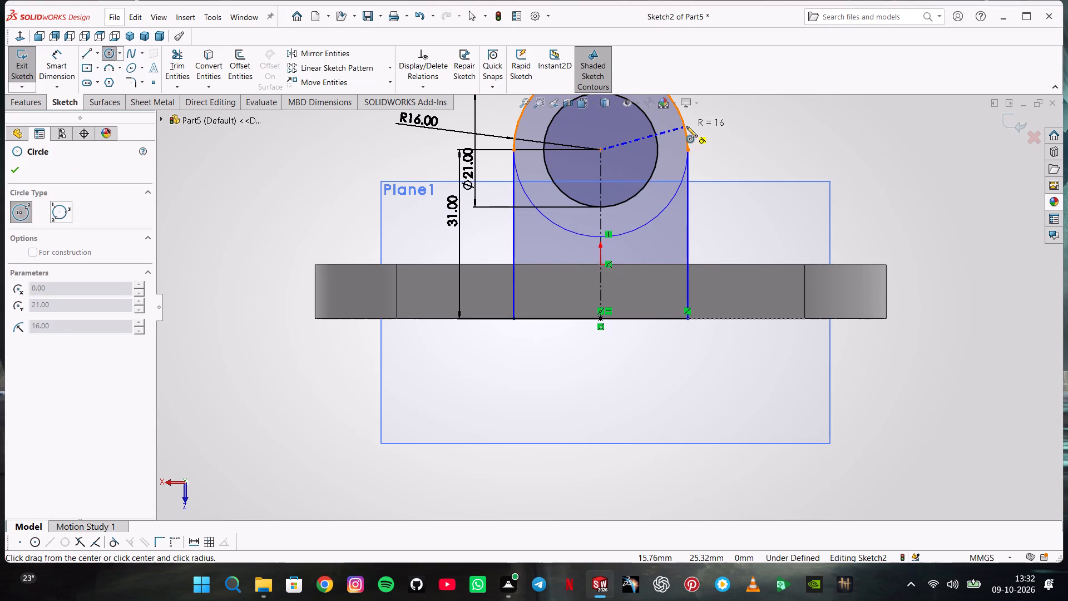
click(687, 126)
key(Escape)
key(Escape)
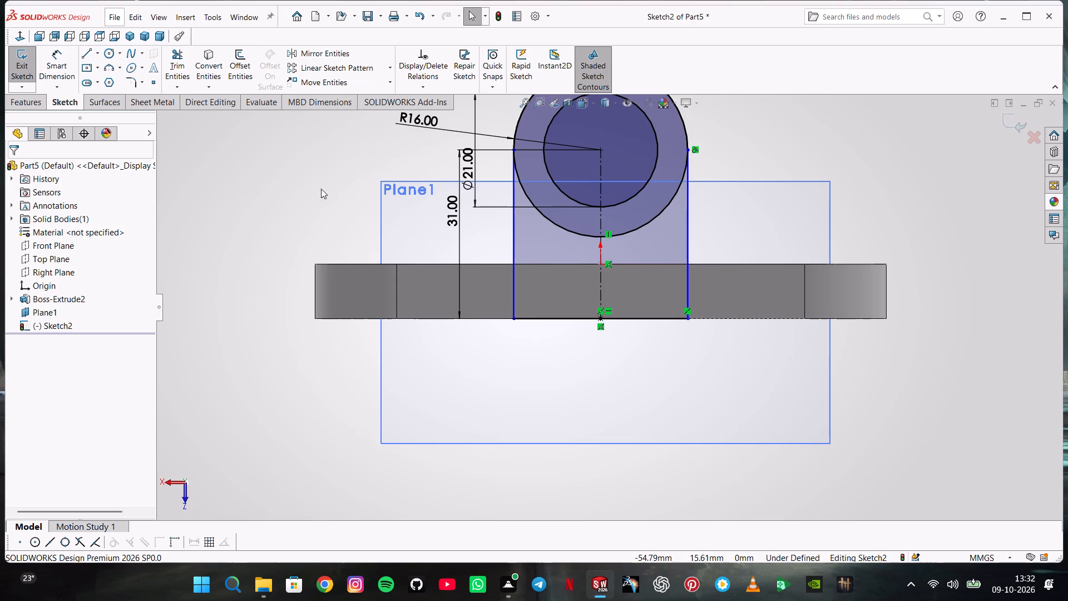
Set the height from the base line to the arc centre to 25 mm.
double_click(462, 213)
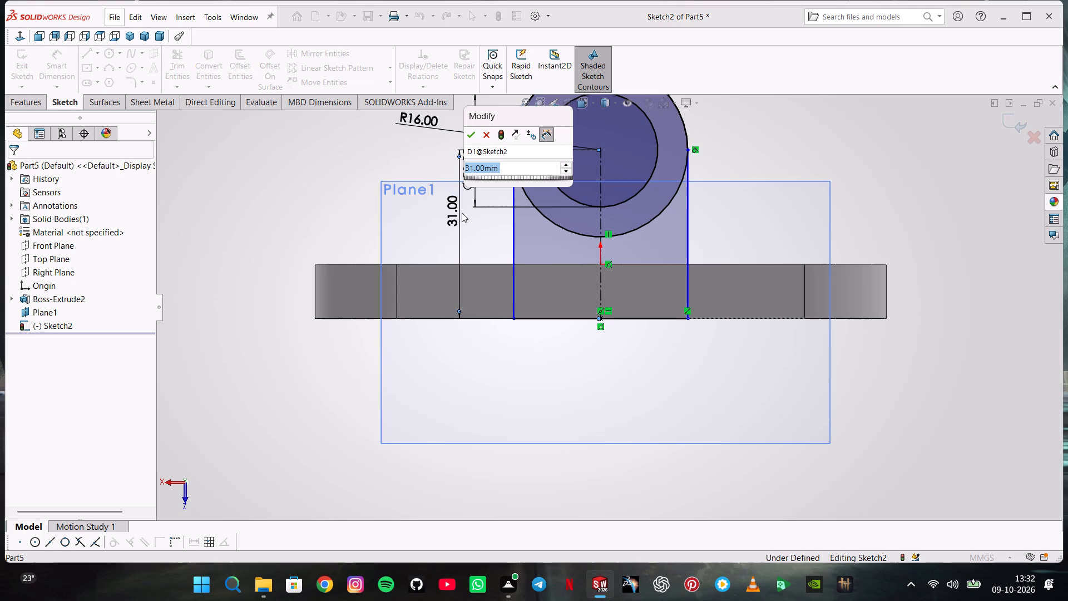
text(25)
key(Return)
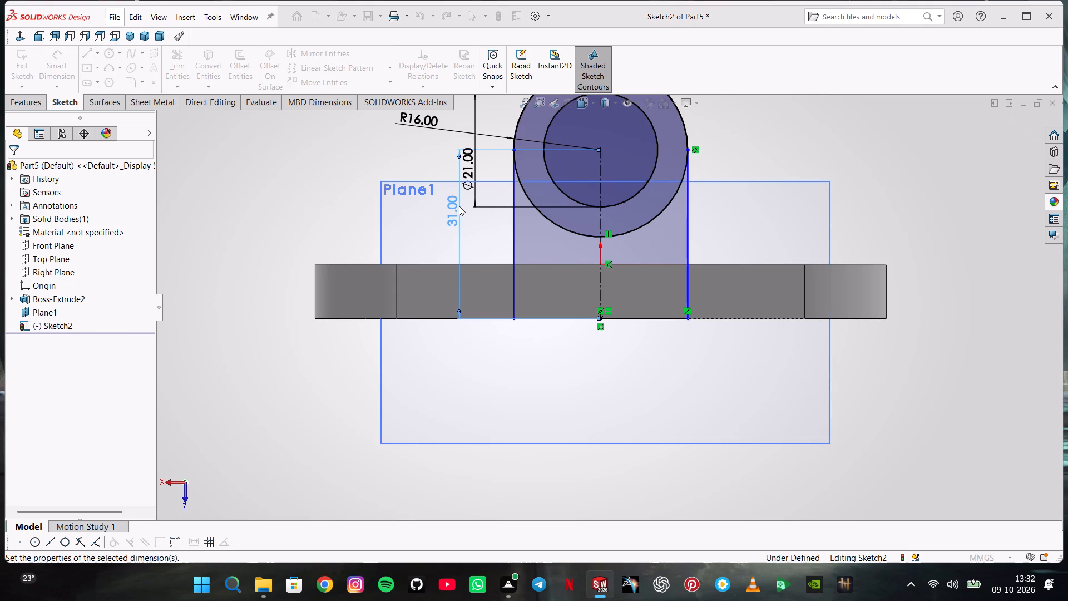
Set the height from the base line to the arc centre to 30 mm.
double_click(453, 216)
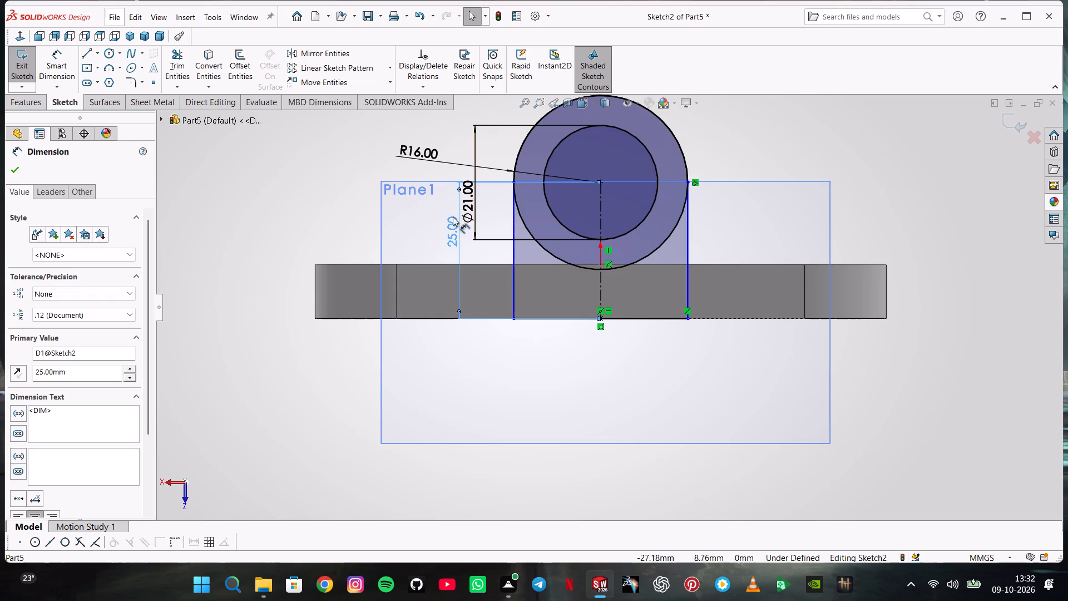
text(30)
key(Return)
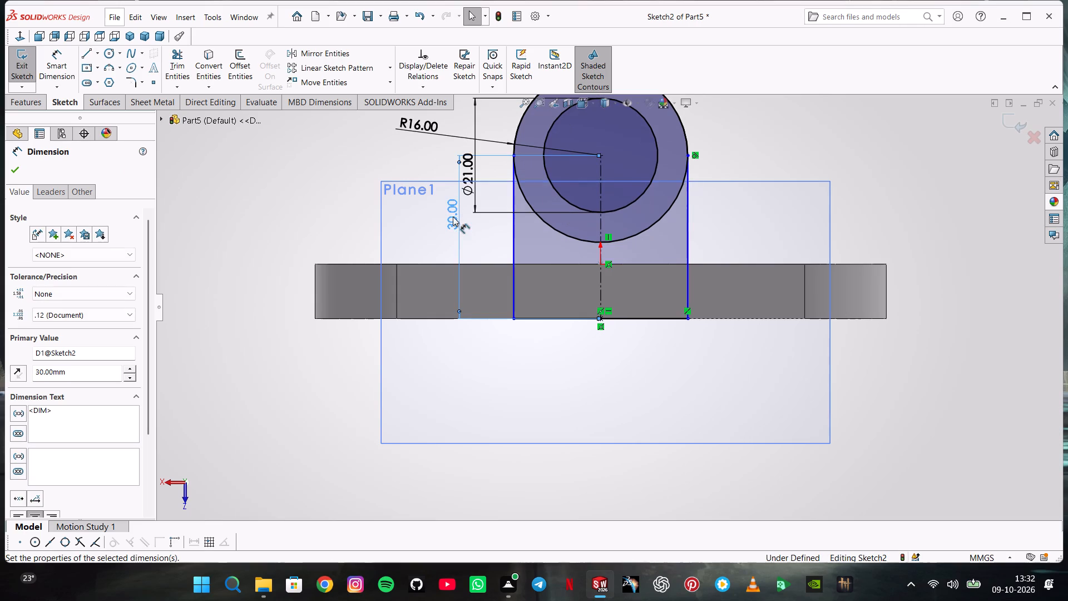
key(Escape)
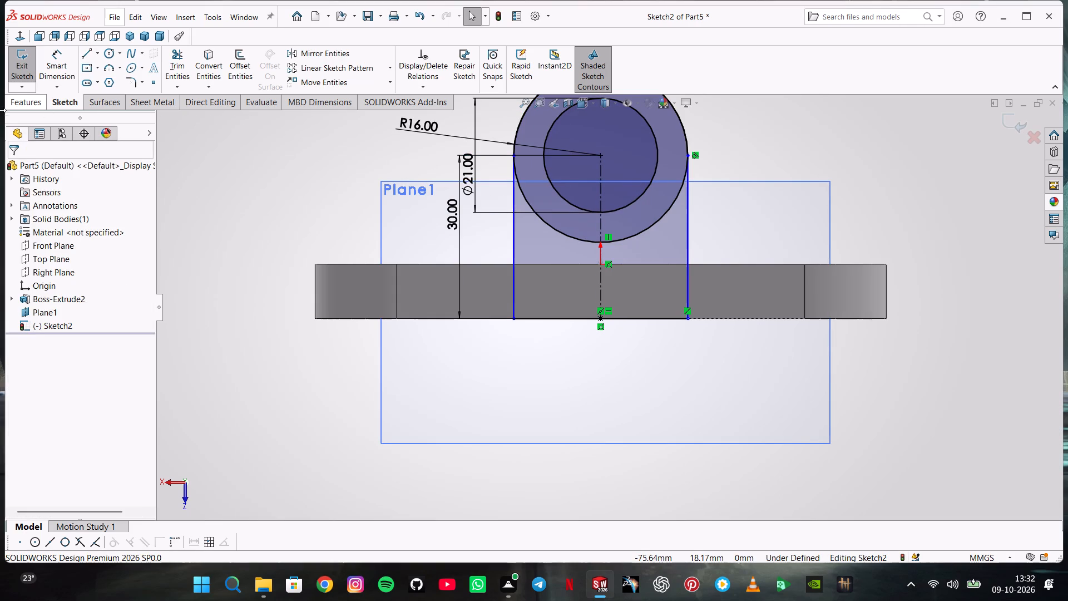
Extrude the ring between the circles and the two profile regions beneath it as a blind boss 85 mm deep, leaving the inner circle open.
click(18, 104)
click(57, 73)
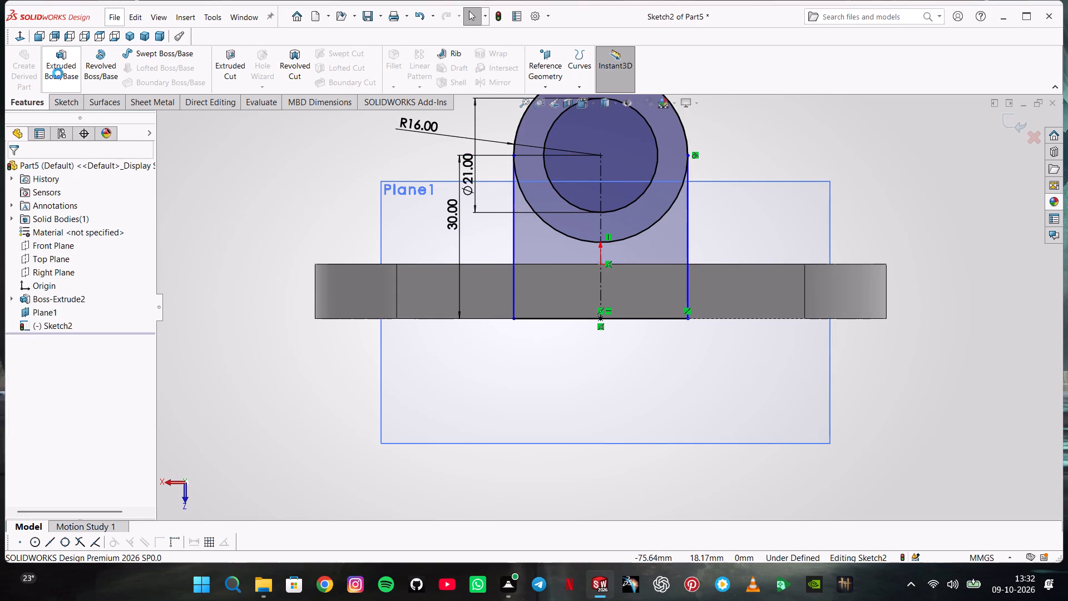
scroll(632, 364, down, 5)
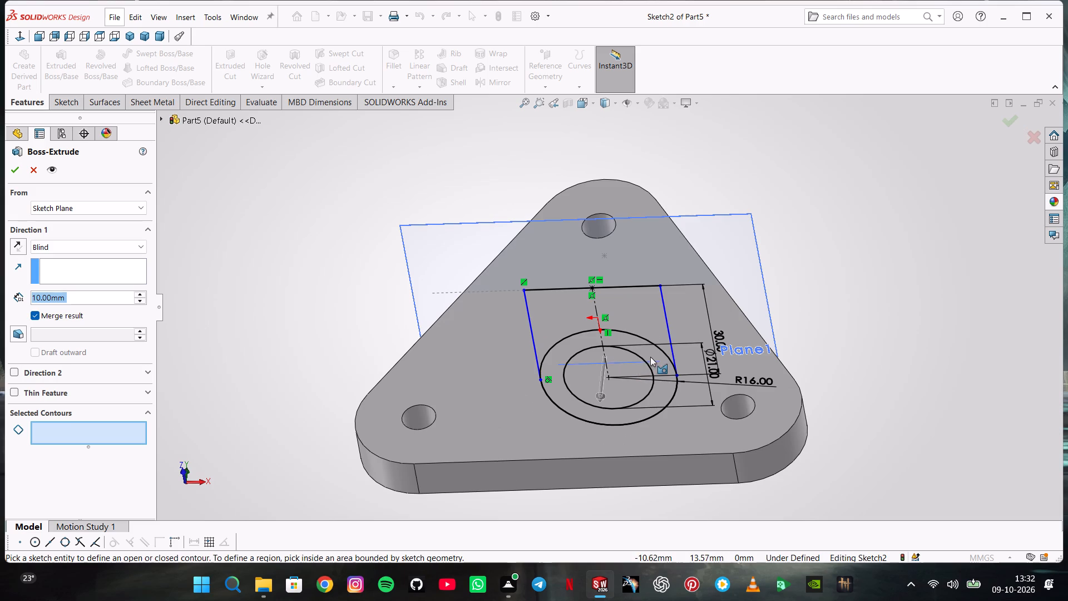
middle_drag(658, 410, 617, 200)
click(613, 252)
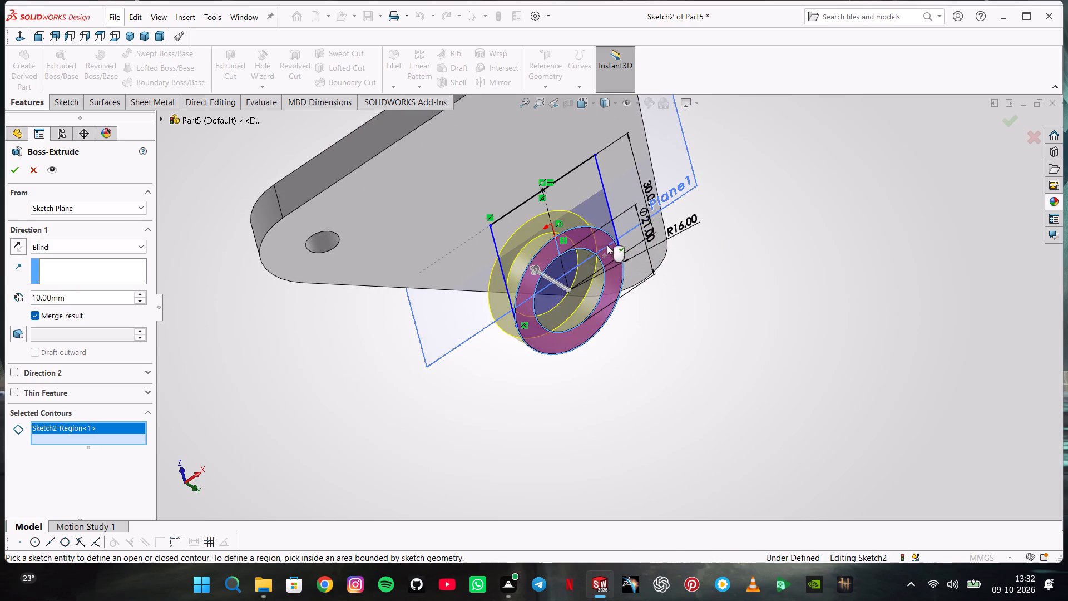
click(595, 215)
middle_drag(521, 285, 533, 289)
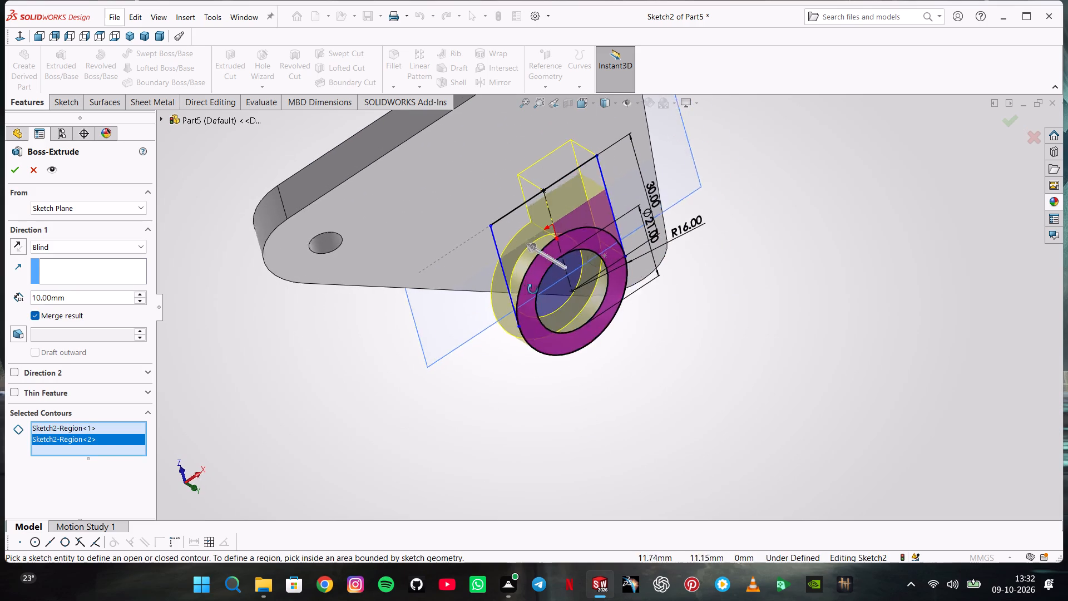
middle_drag(533, 289, 567, 297)
click(568, 267)
middle_drag(596, 335, 585, 302)
scroll(596, 335, up, 1)
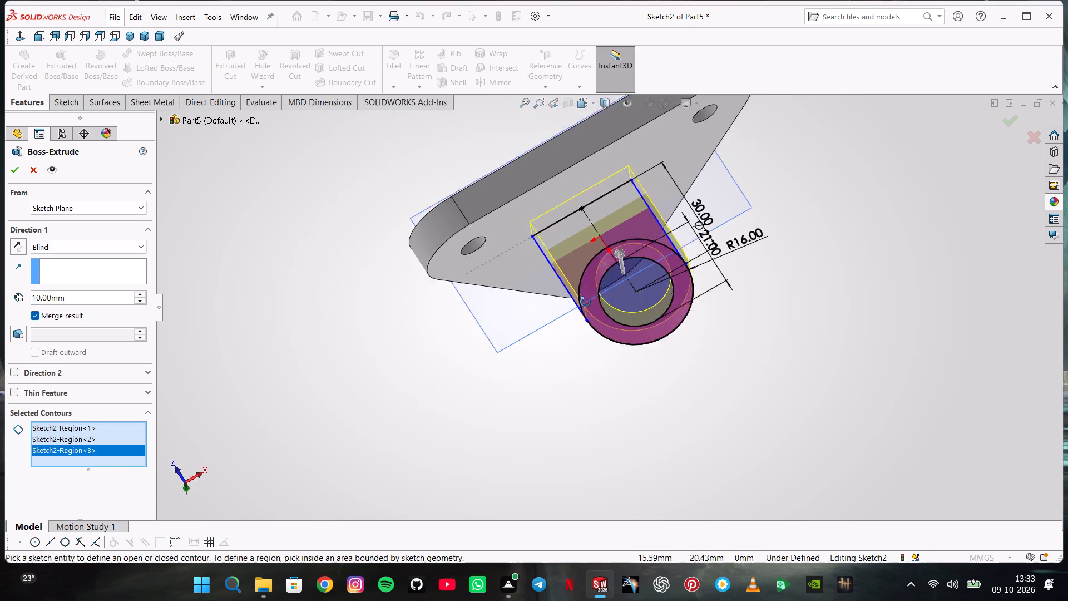
middle_drag(585, 302, 553, 180)
key(8)
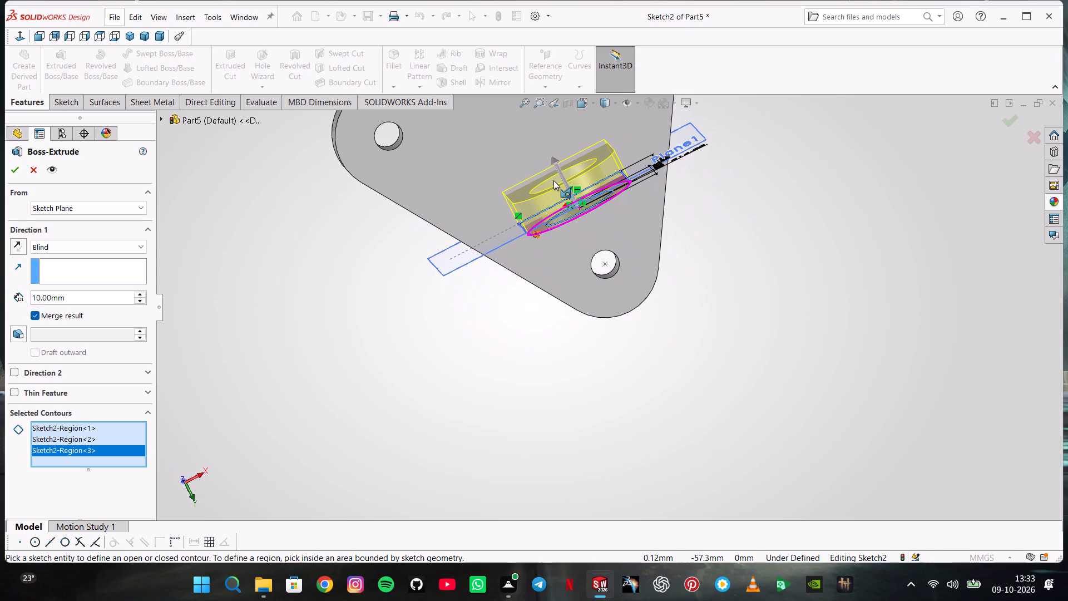
double_click(123, 299)
text(85)
key(Return)
key(Return)
Hide Plane1.
middle_drag(377, 252, 403, 220)
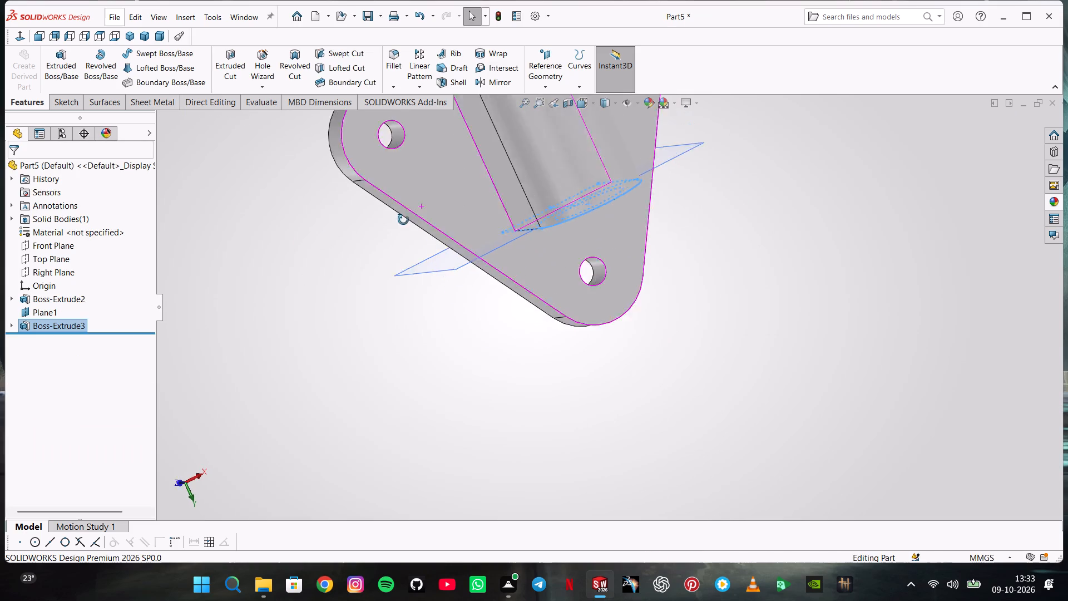
middle_drag(403, 220, 446, 163)
scroll(446, 163, up, 3)
click(338, 188)
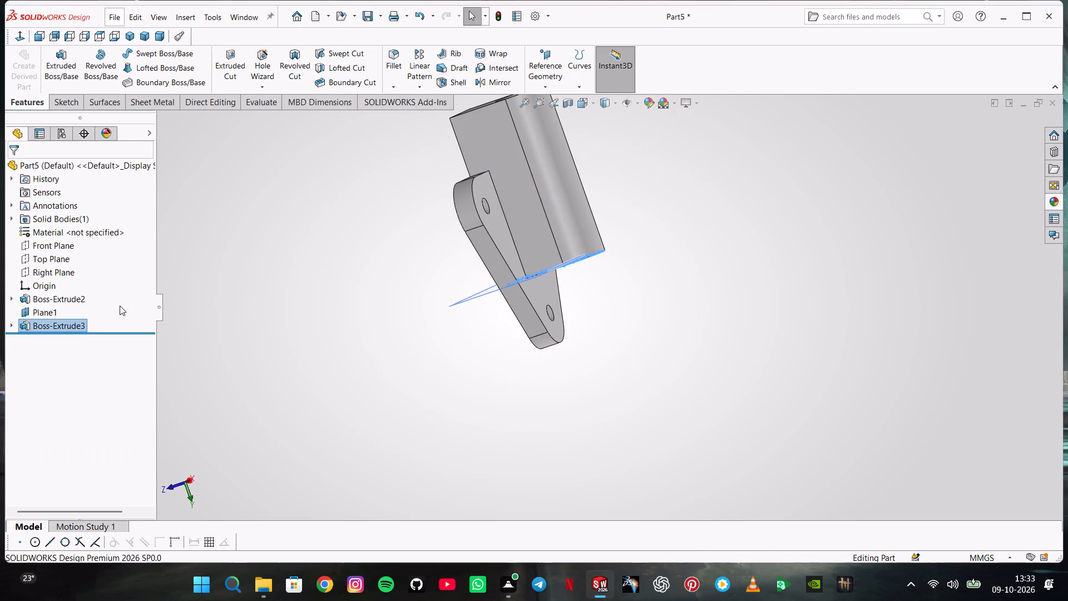
right_click(28, 314)
click(53, 297)
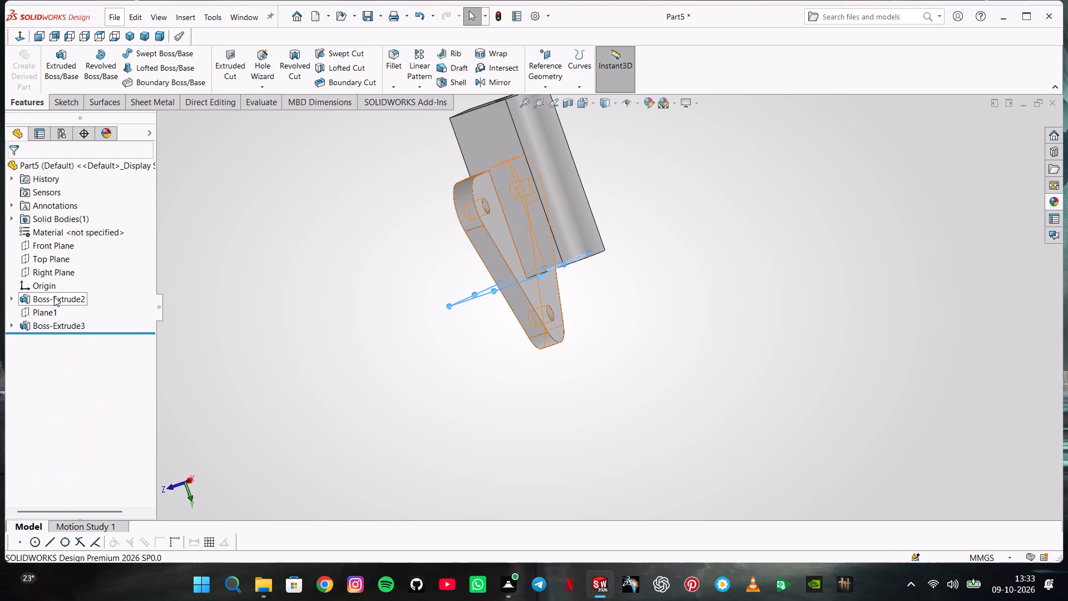
Start a sketch on the end face of the round-topped boss that overhangs the plate.
click(129, 40)
middle_drag(611, 388, 453, 211)
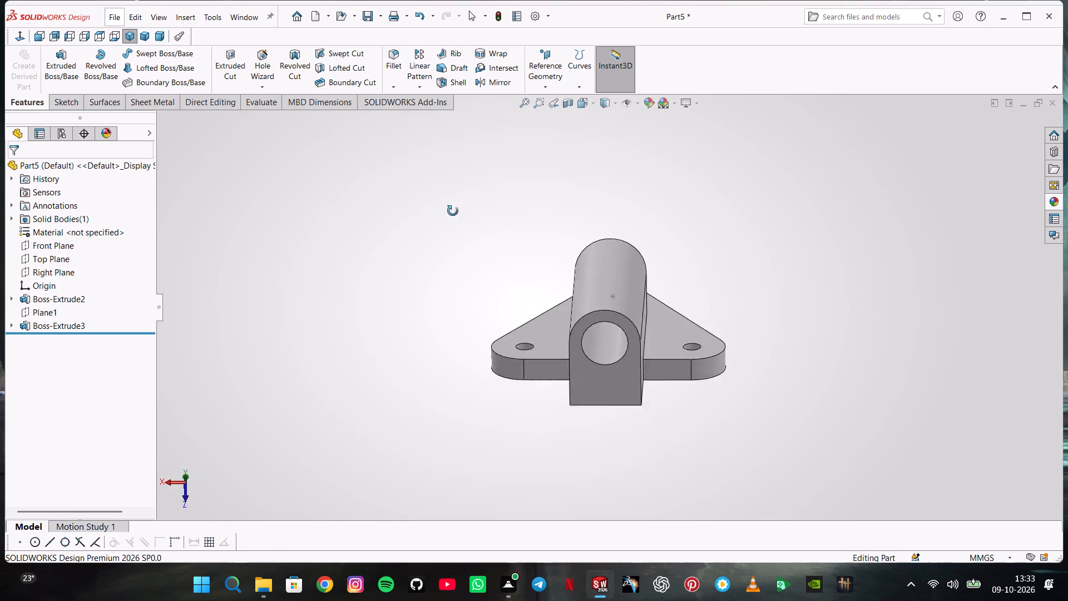
middle_drag(453, 211, 508, 190)
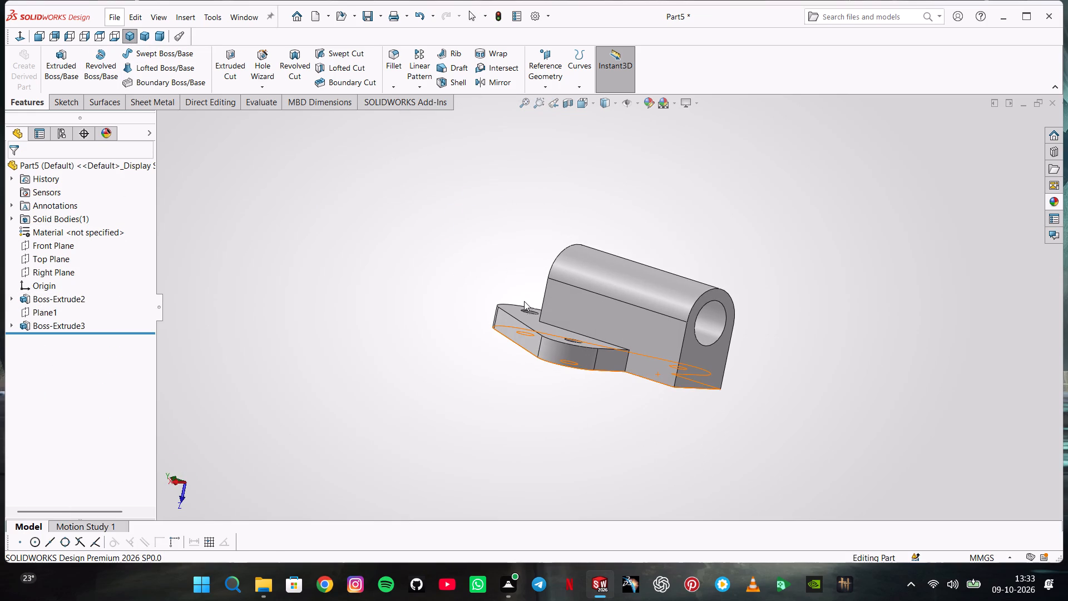
click(686, 375)
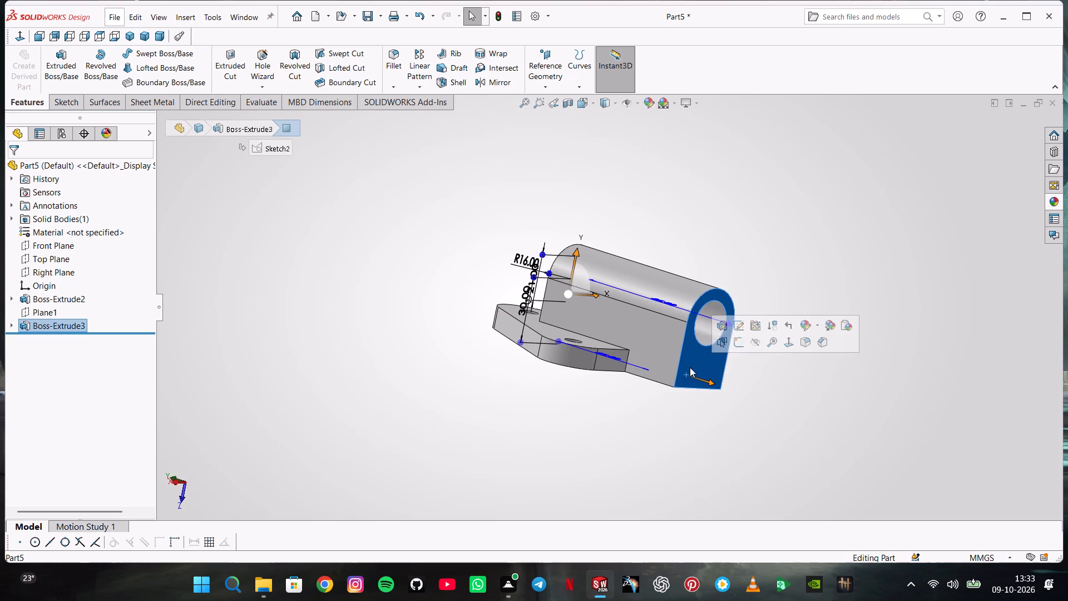
click(738, 343)
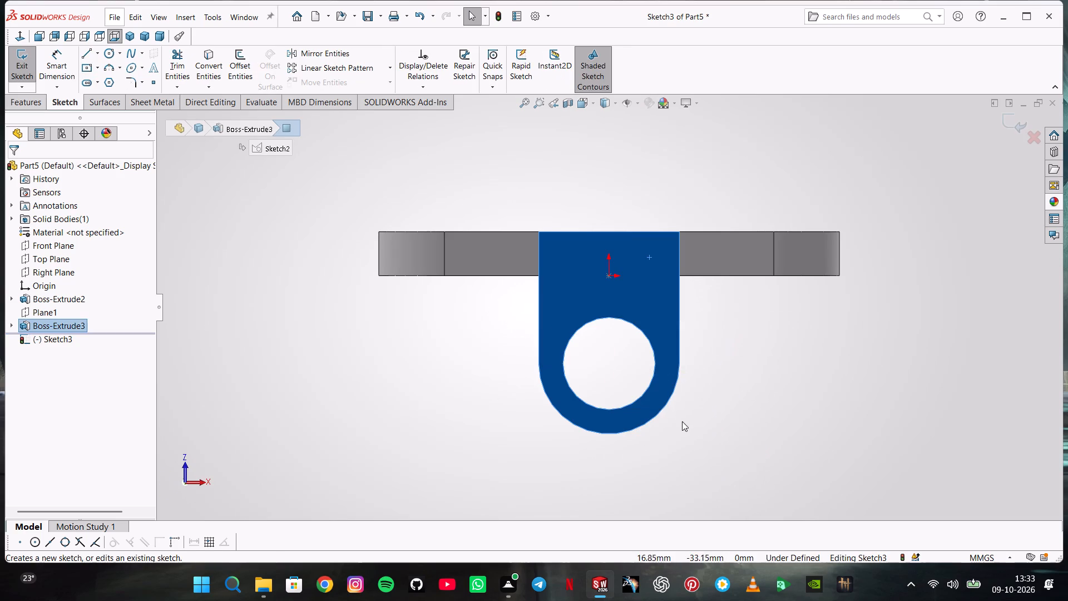
Show Sketch2, the profile sketch of the boss extrusion.
middle_drag(607, 307, 615, 376)
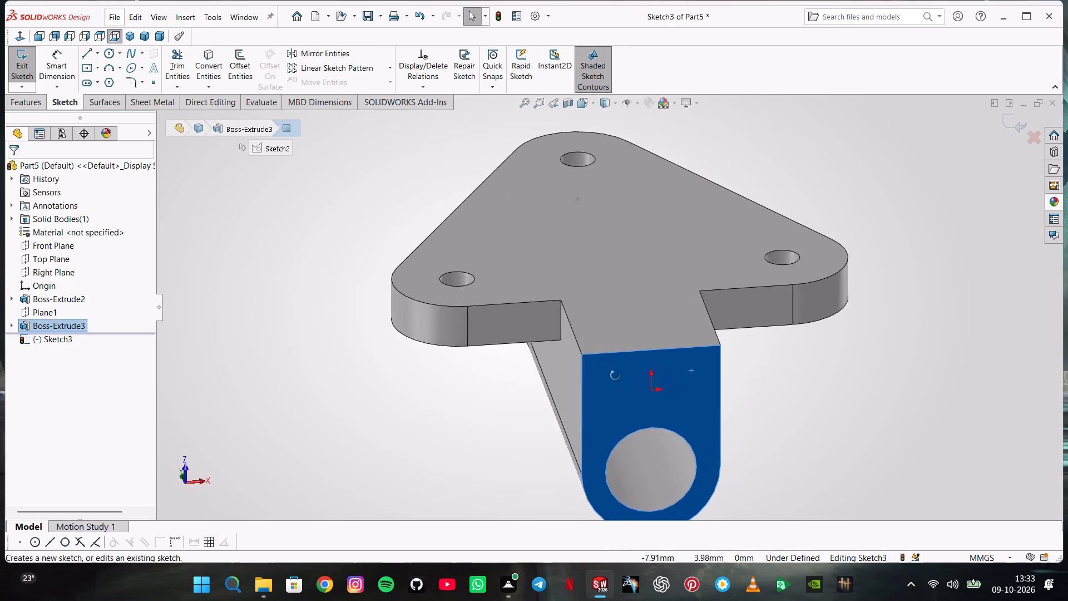
middle_drag(615, 376, 586, 354)
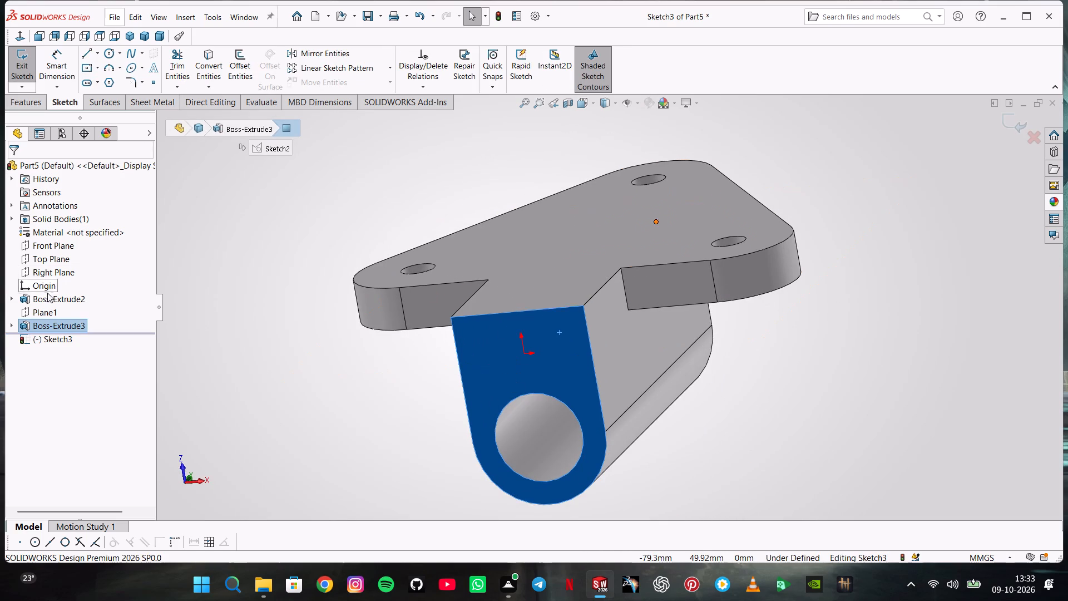
click(10, 324)
click(61, 337)
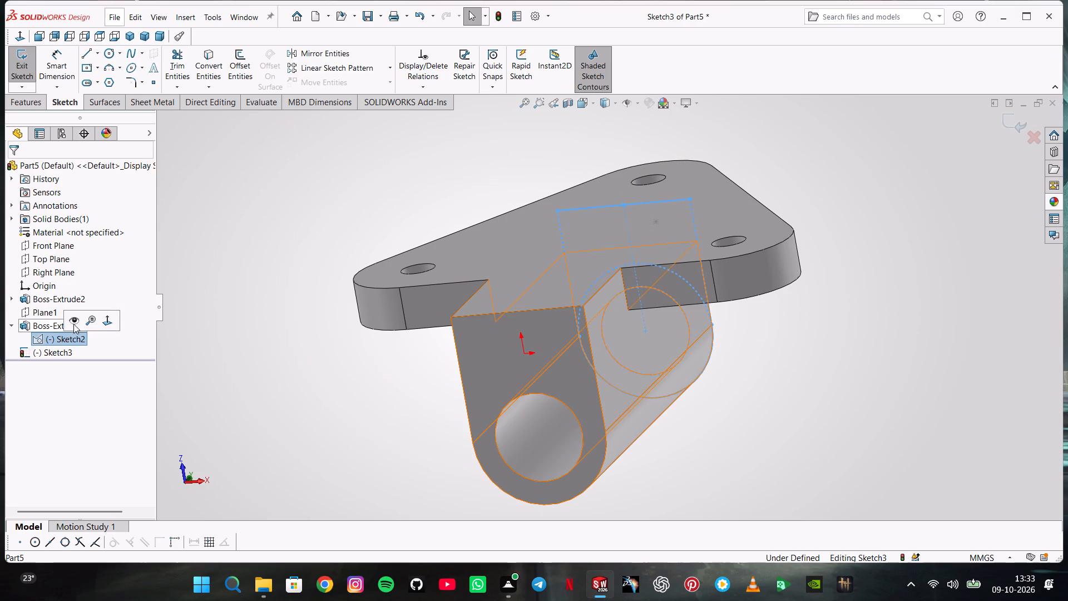
click(77, 317)
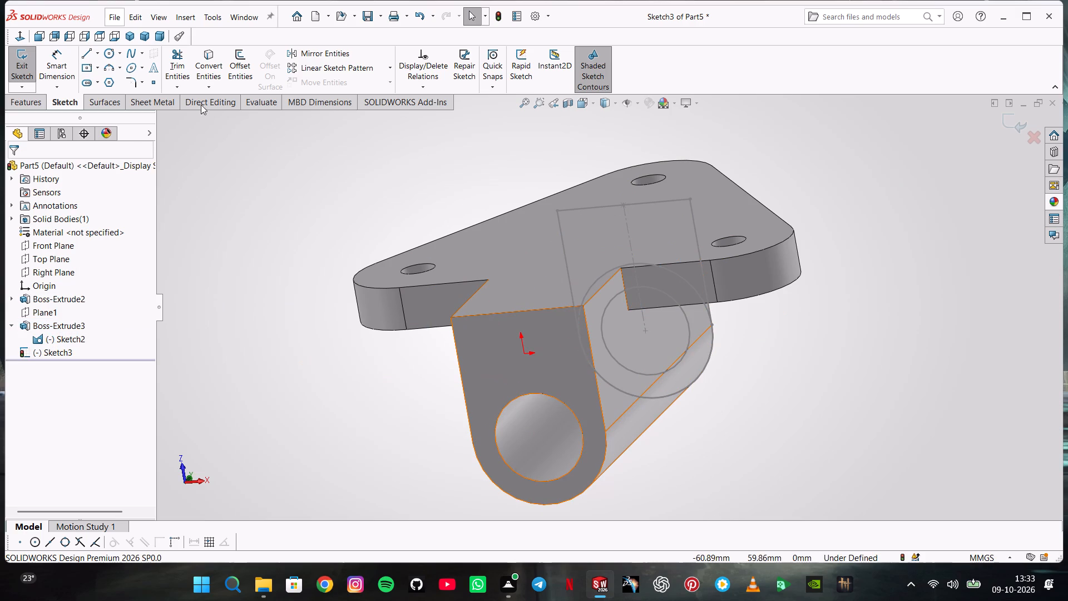
Convert Sketch2's two circles and the boss's end face outline into entities of the new sketch.
click(201, 66)
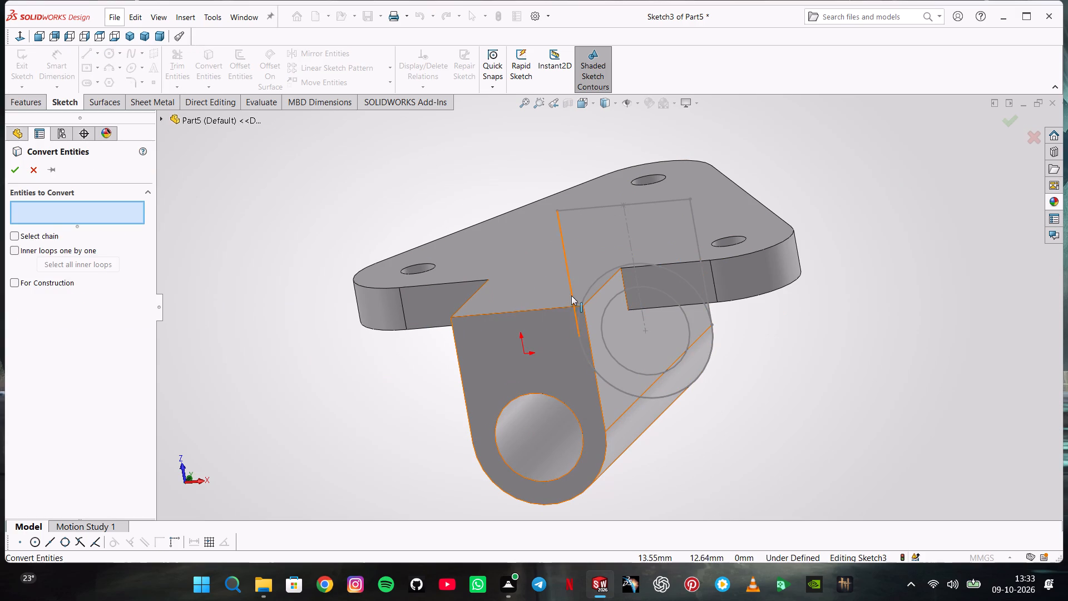
click(595, 283)
click(627, 289)
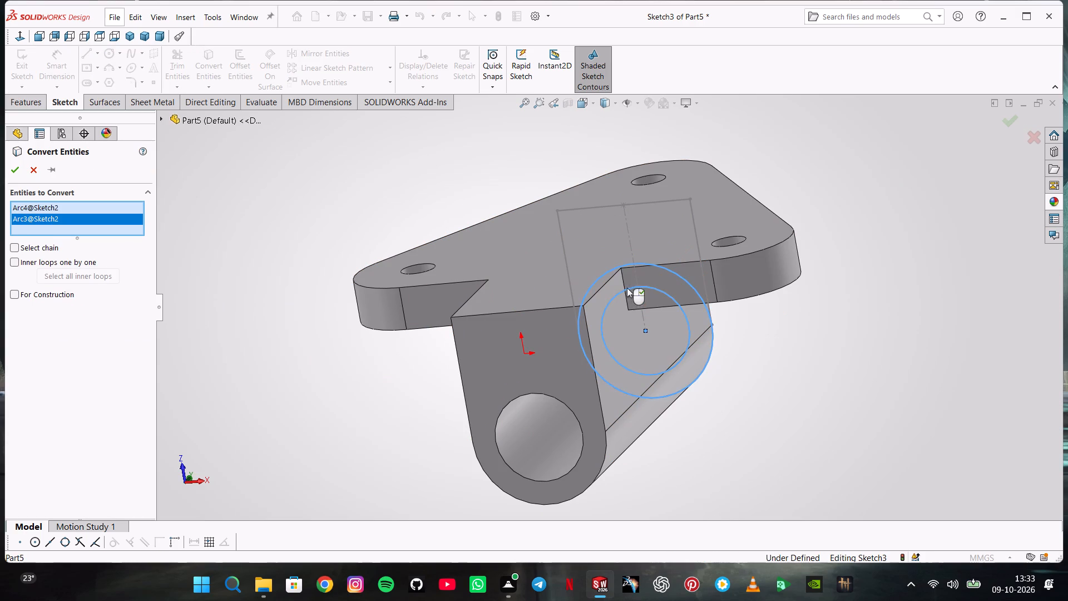
click(473, 366)
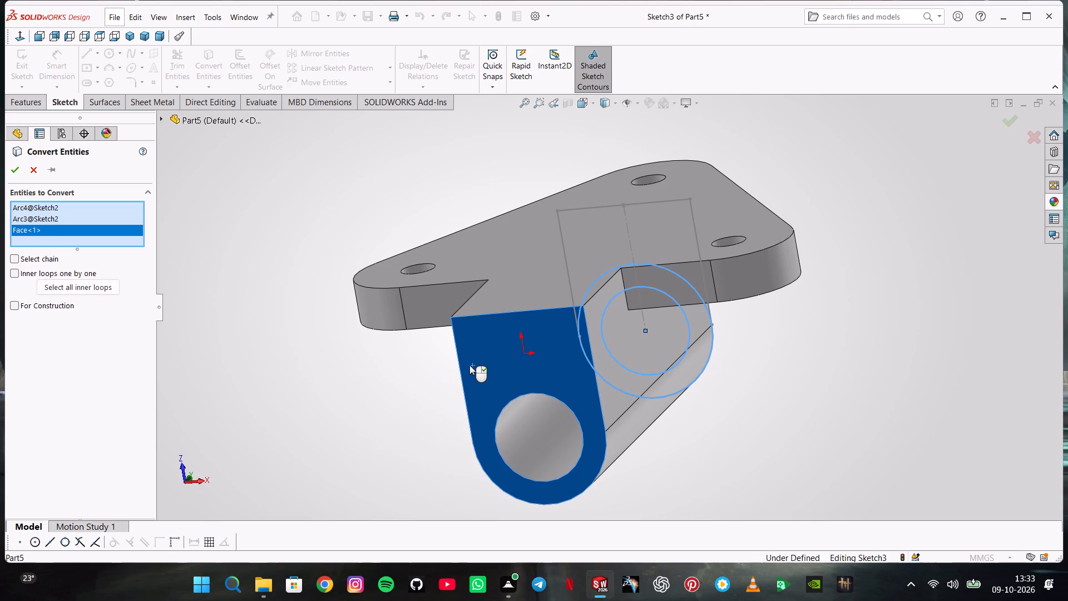
click(16, 168)
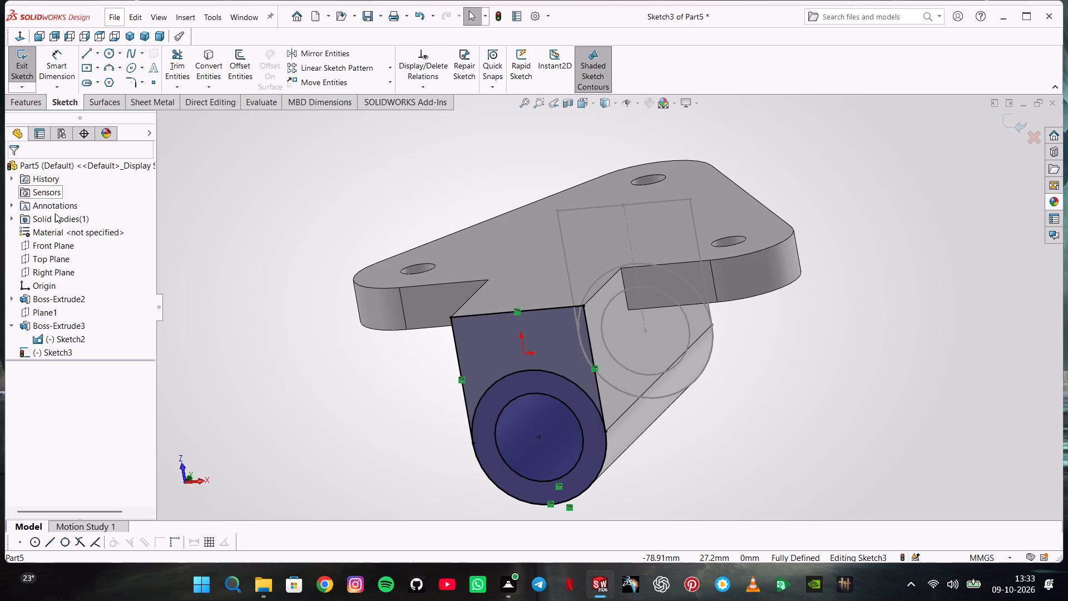
click(240, 388)
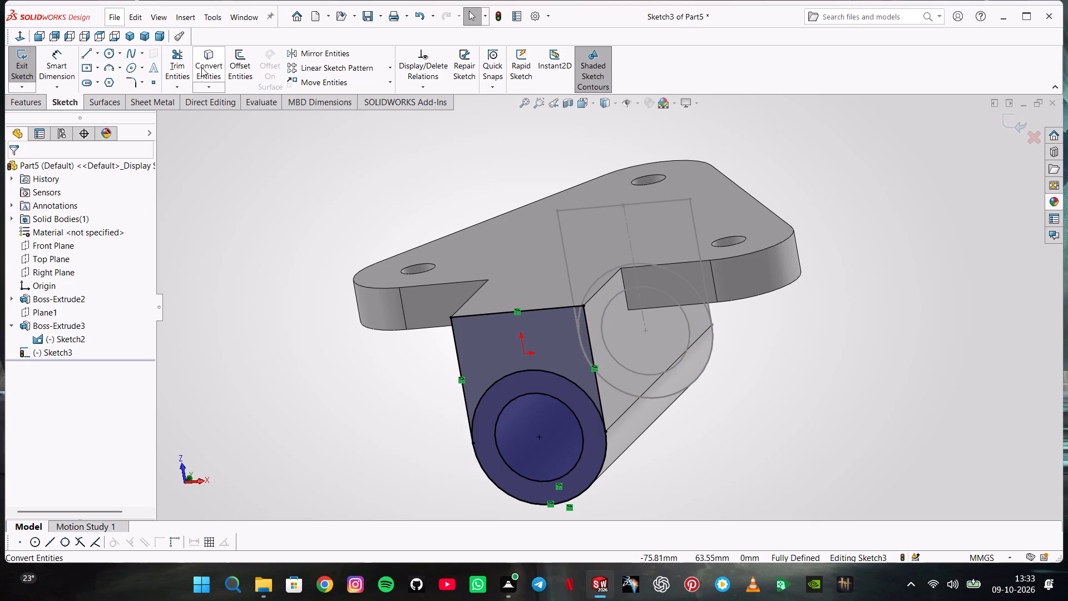
Extrude-cut the sketch region beneath the outer circle as a blind cut 30 mm deep, leaving the ring intact.
click(39, 97)
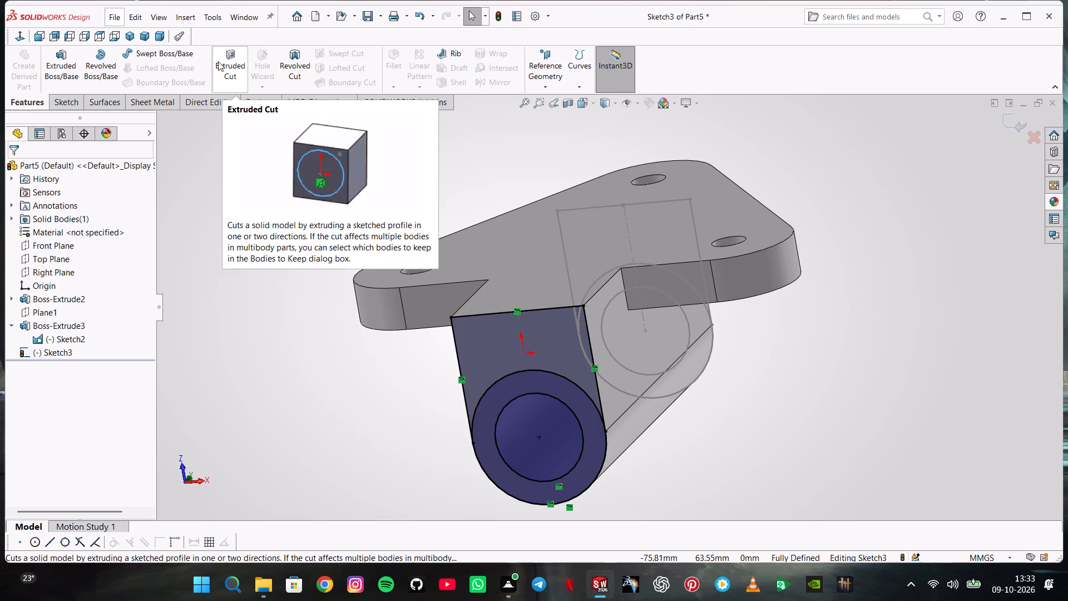
click(218, 61)
click(693, 364)
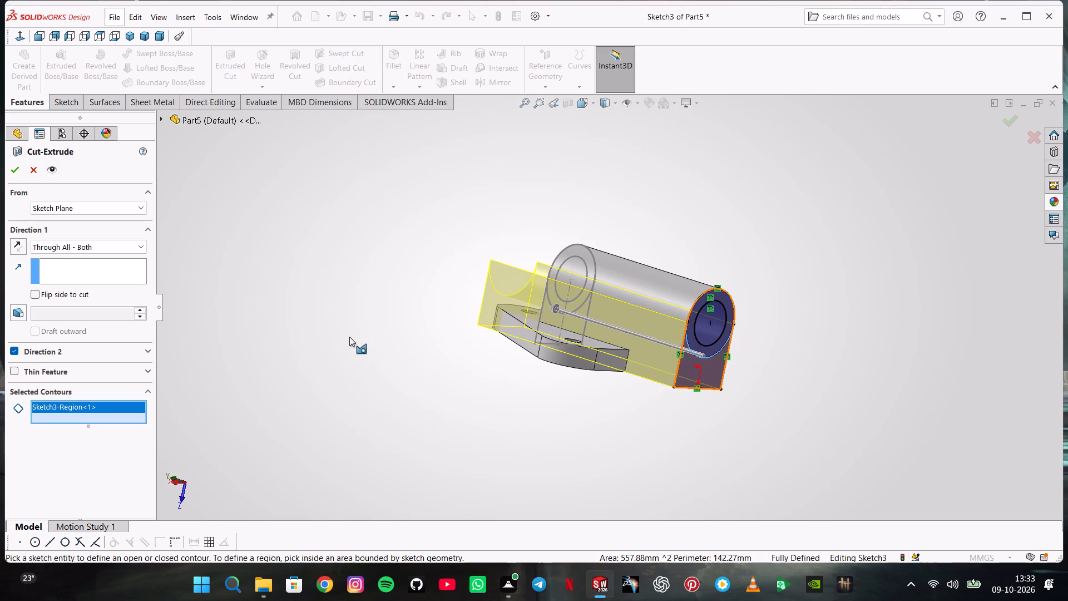
key(8)
key(5)
key(5)
key(BackSpace)
click(105, 239)
click(98, 254)
click(100, 248)
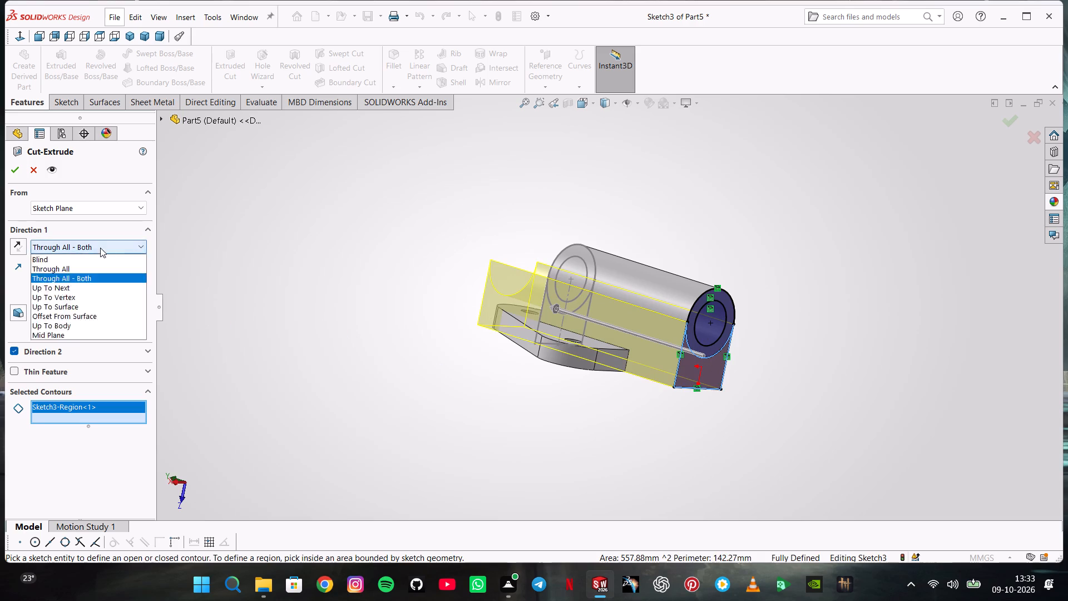
click(89, 267)
click(96, 247)
click(90, 259)
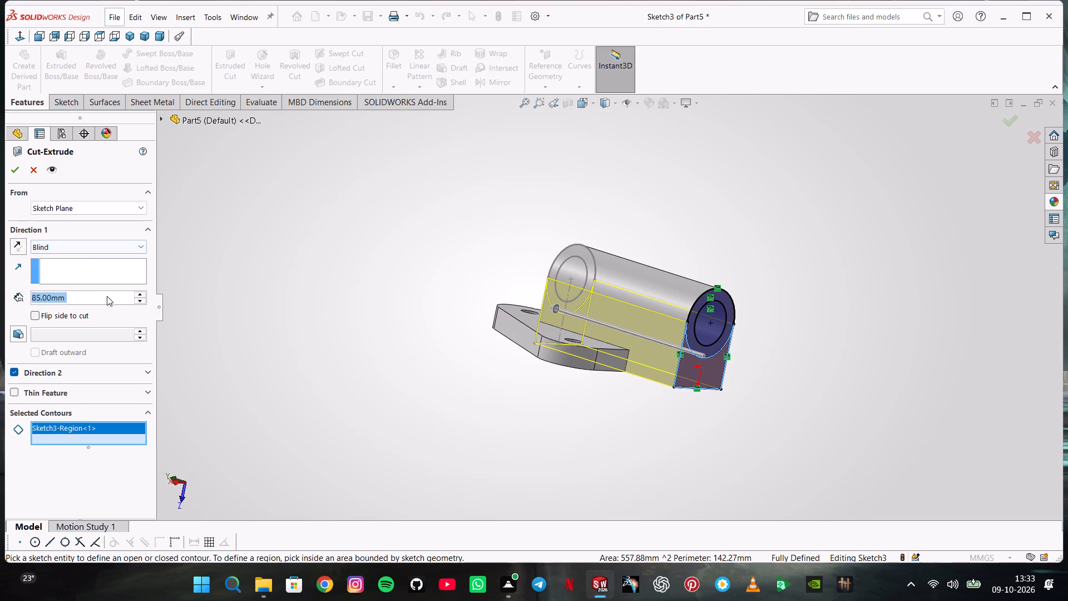
text(30)
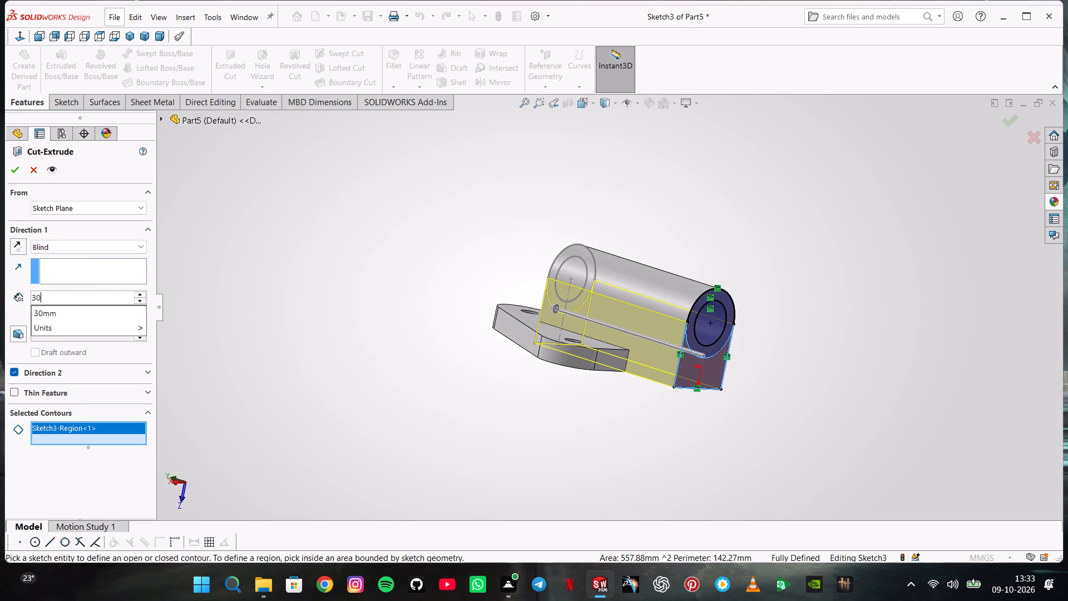
key(Return)
key(Return)
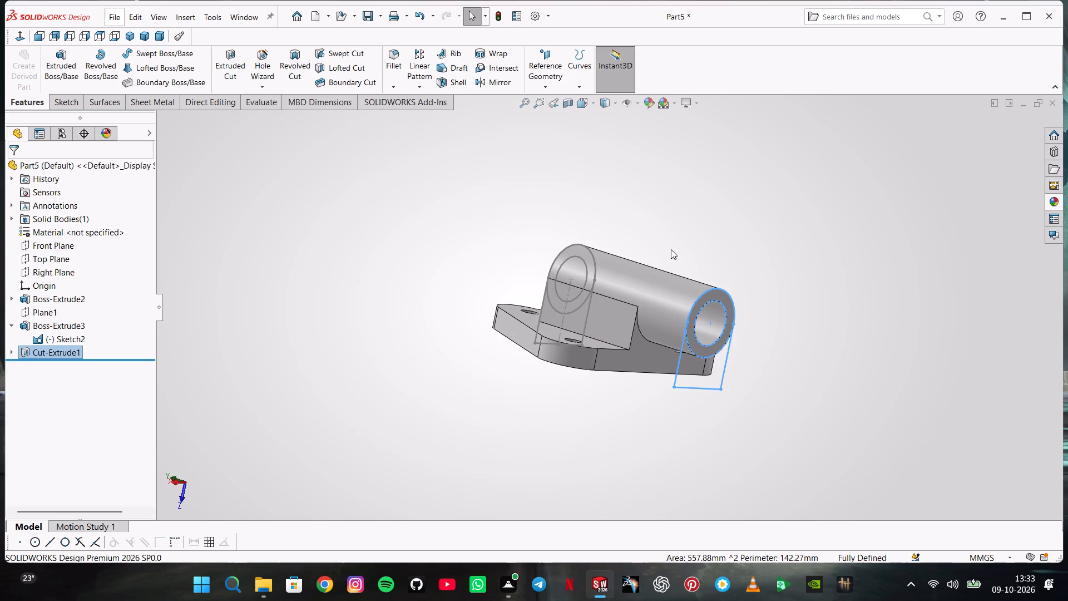
middle_drag(732, 235, 666, 211)
click(413, 279)
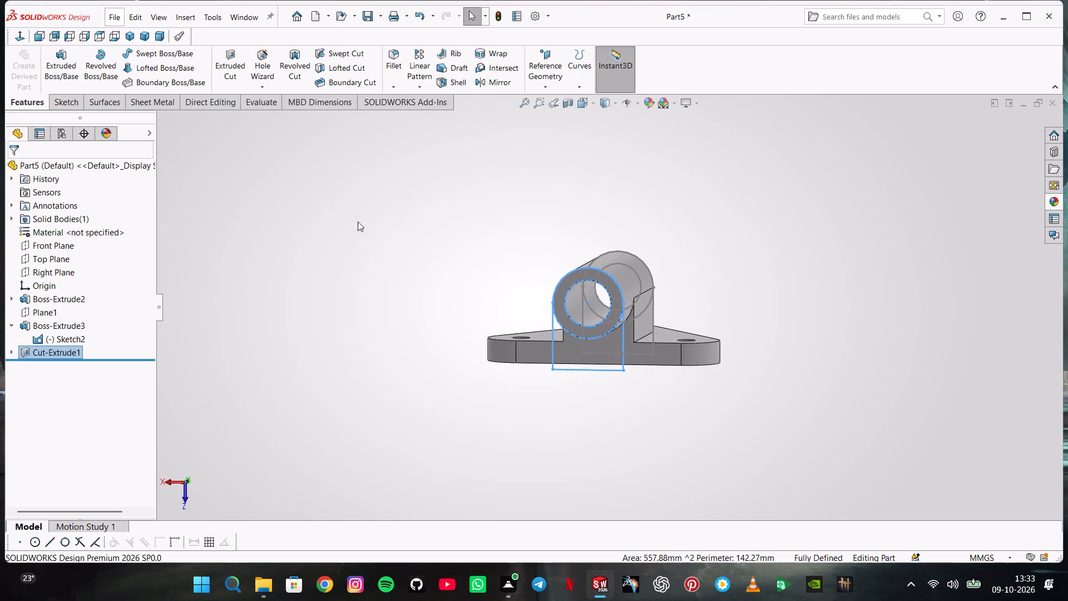
Hide Sketch2 and collapse the boss extrusion in the feature tree.
middle_drag(704, 362, 641, 359)
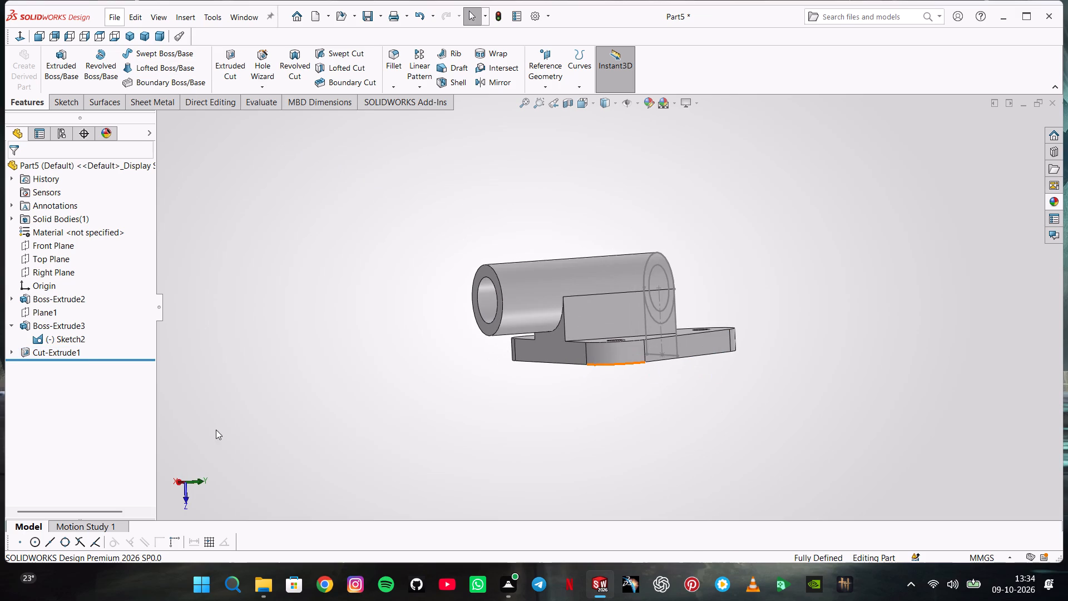
right_click(77, 342)
click(88, 331)
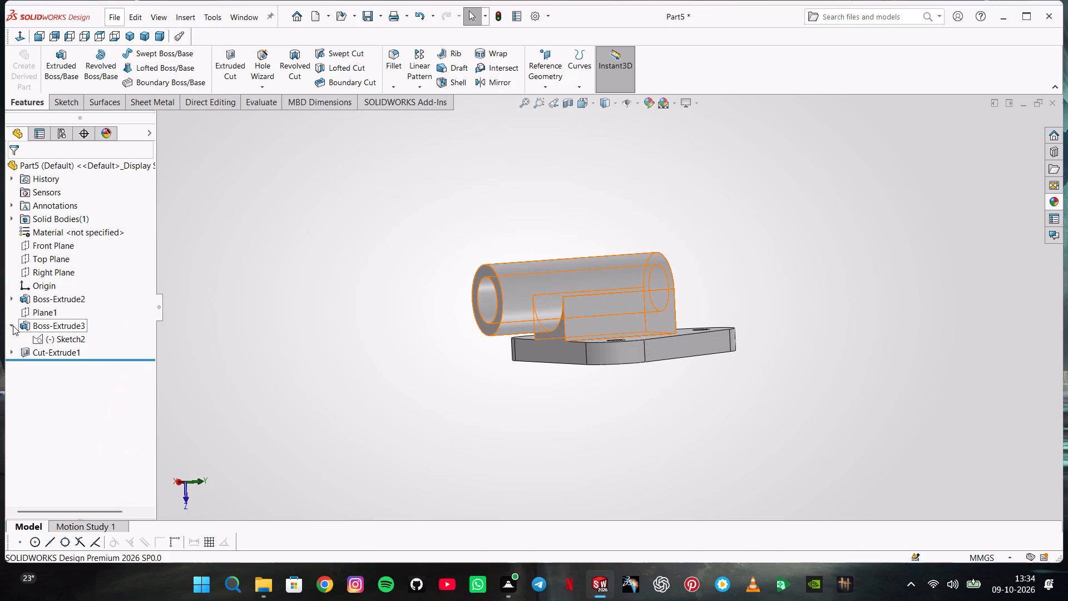
click(13, 326)
Save the part as Part10.SLDPRT in the Level5 folder.
click(372, 17)
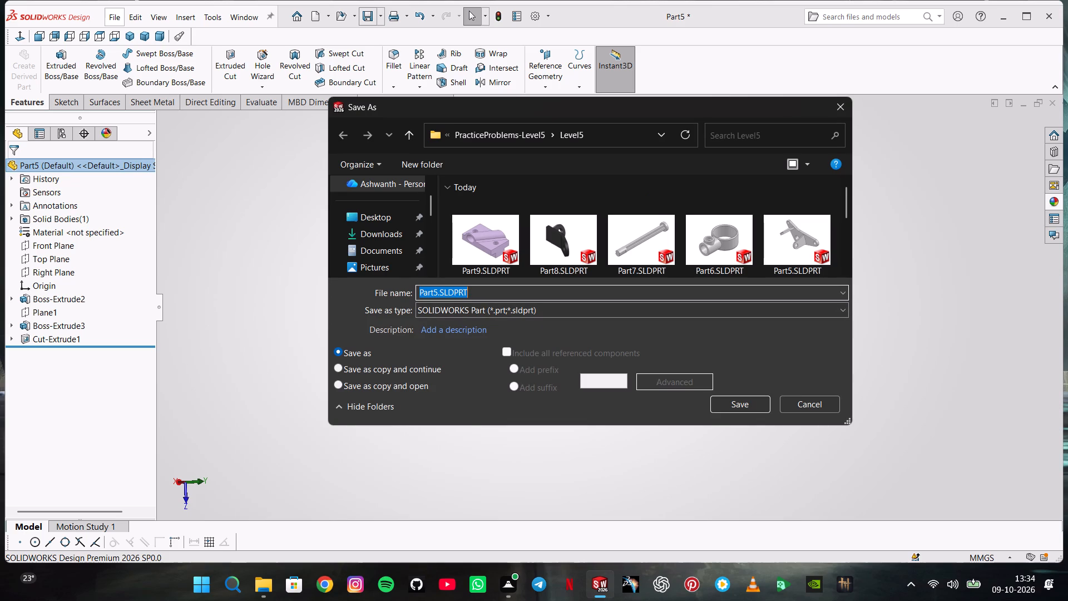
click(443, 291)
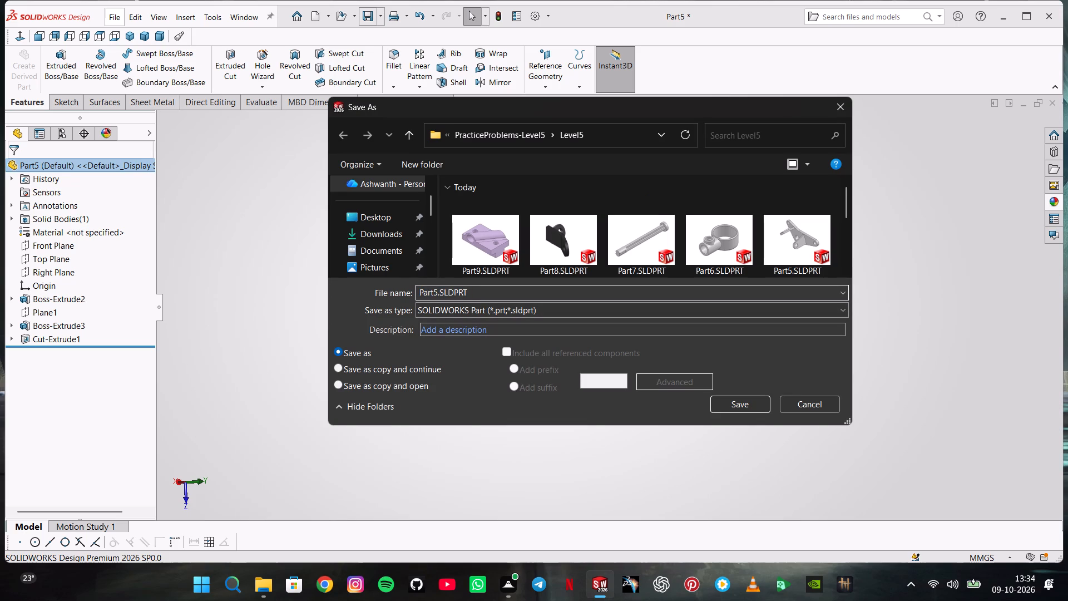
key(Left)
key(Left)
key(BackSpace)
text(20)
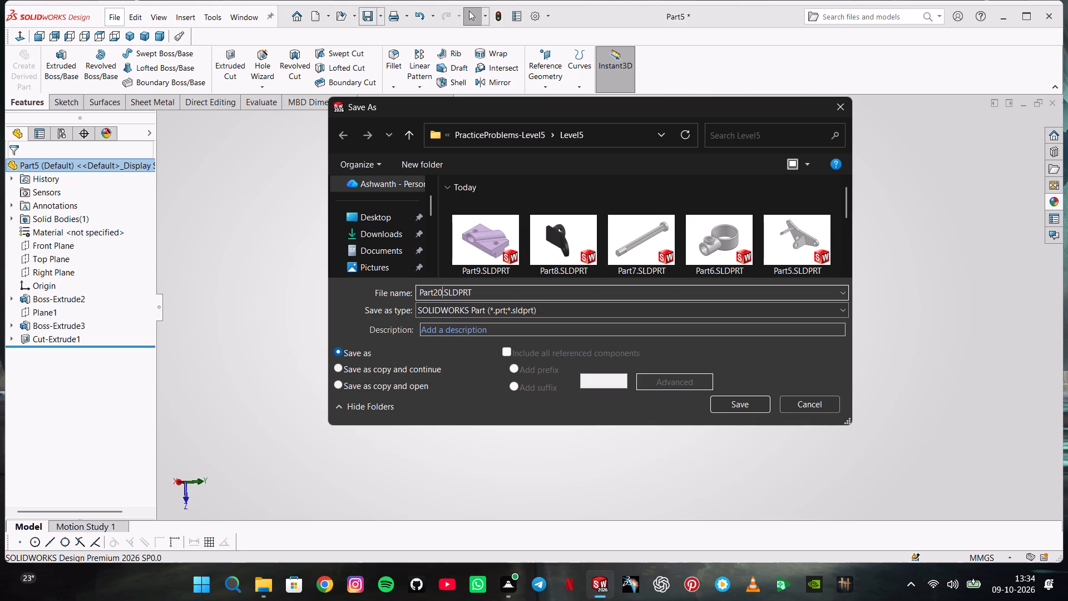
key(BackSpace)
key(BackSpace)
text(10)
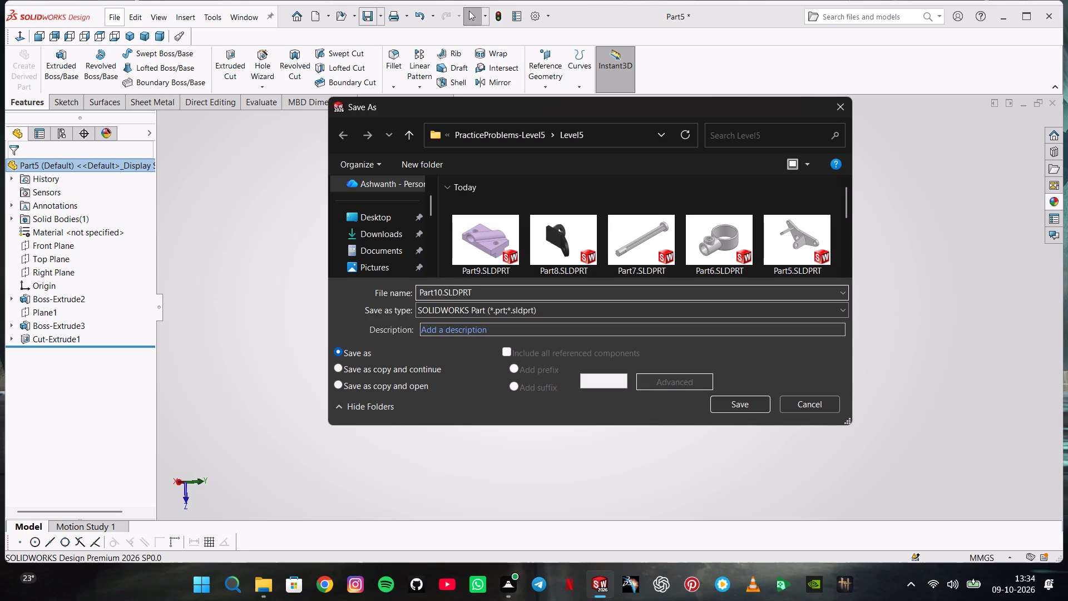
key(Return)
Save a copy of the part in Adobe PDF format as Part10.pdf in the Level5 folder.
click(380, 17)
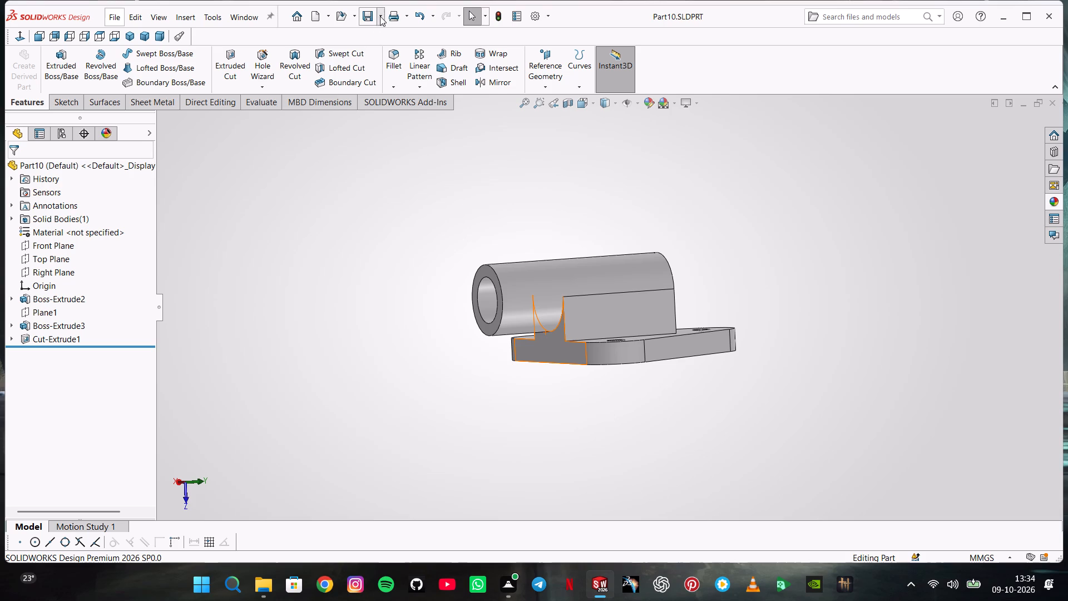
click(394, 46)
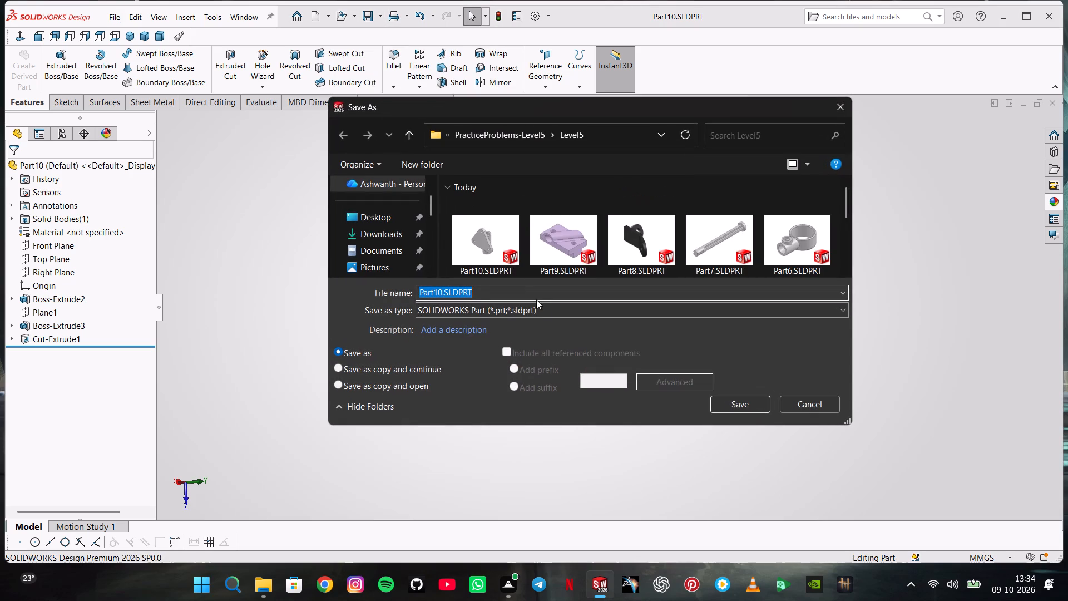
click(542, 308)
click(523, 110)
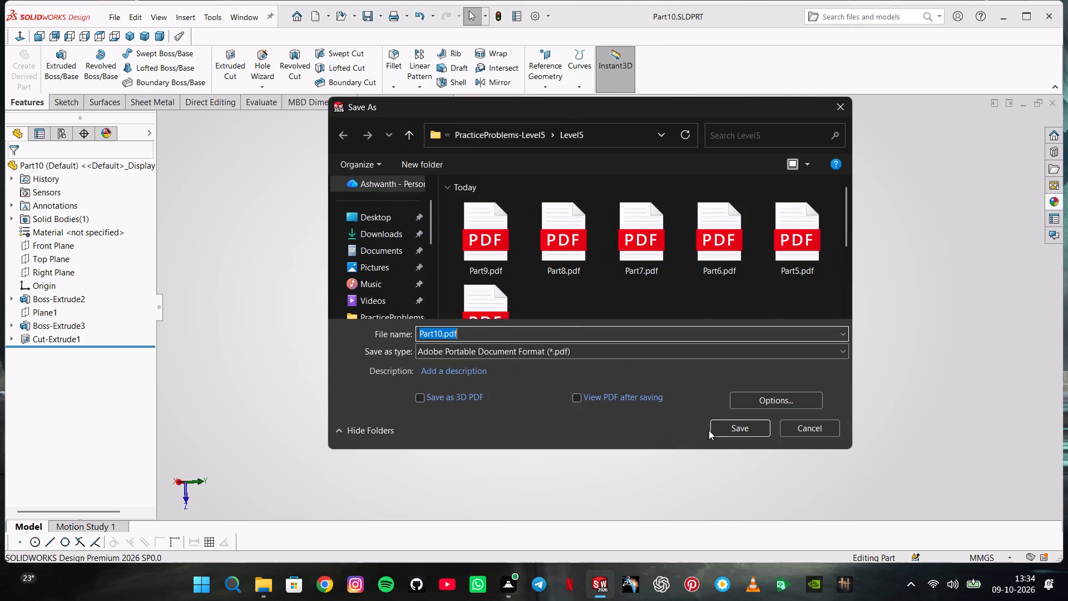
click(724, 416)
click(727, 430)
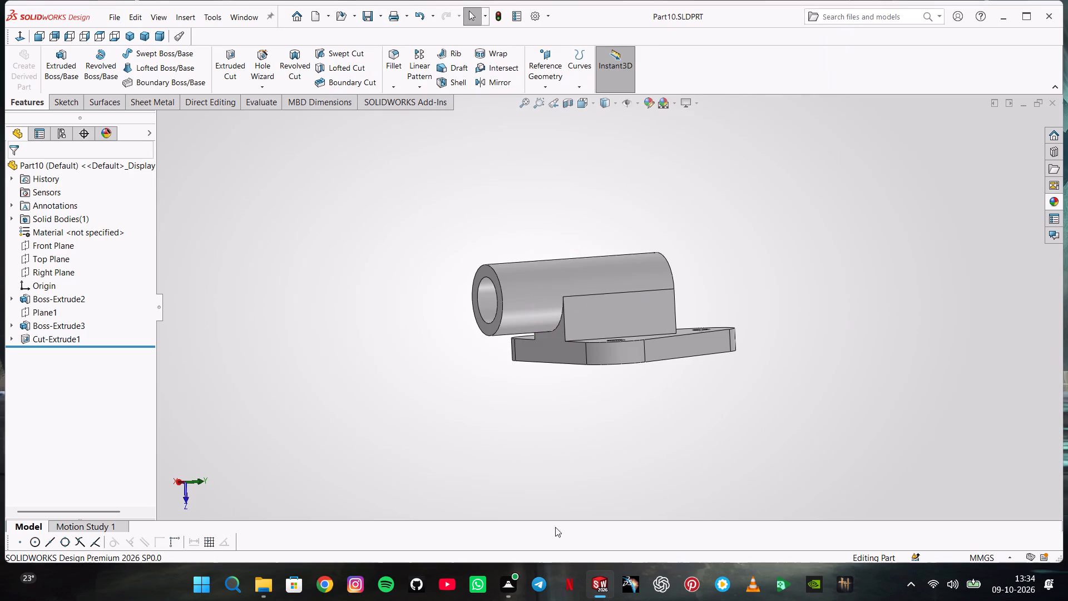